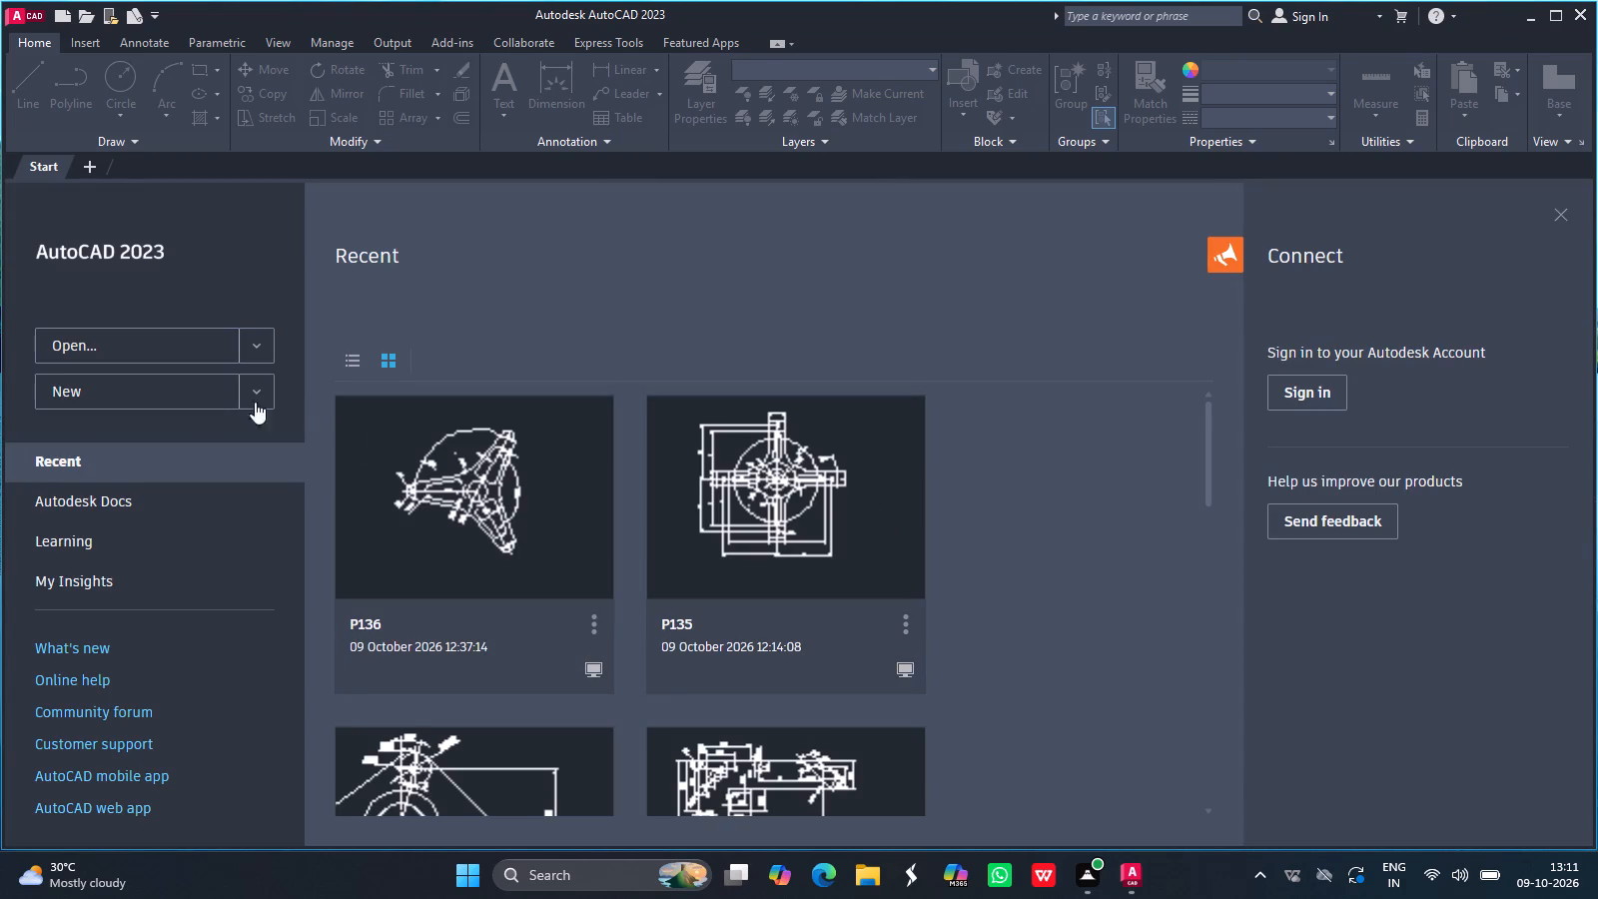
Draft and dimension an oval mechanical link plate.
Create a new blank drawing.
{"action": "left_click", "coordinate": [176, 396]}
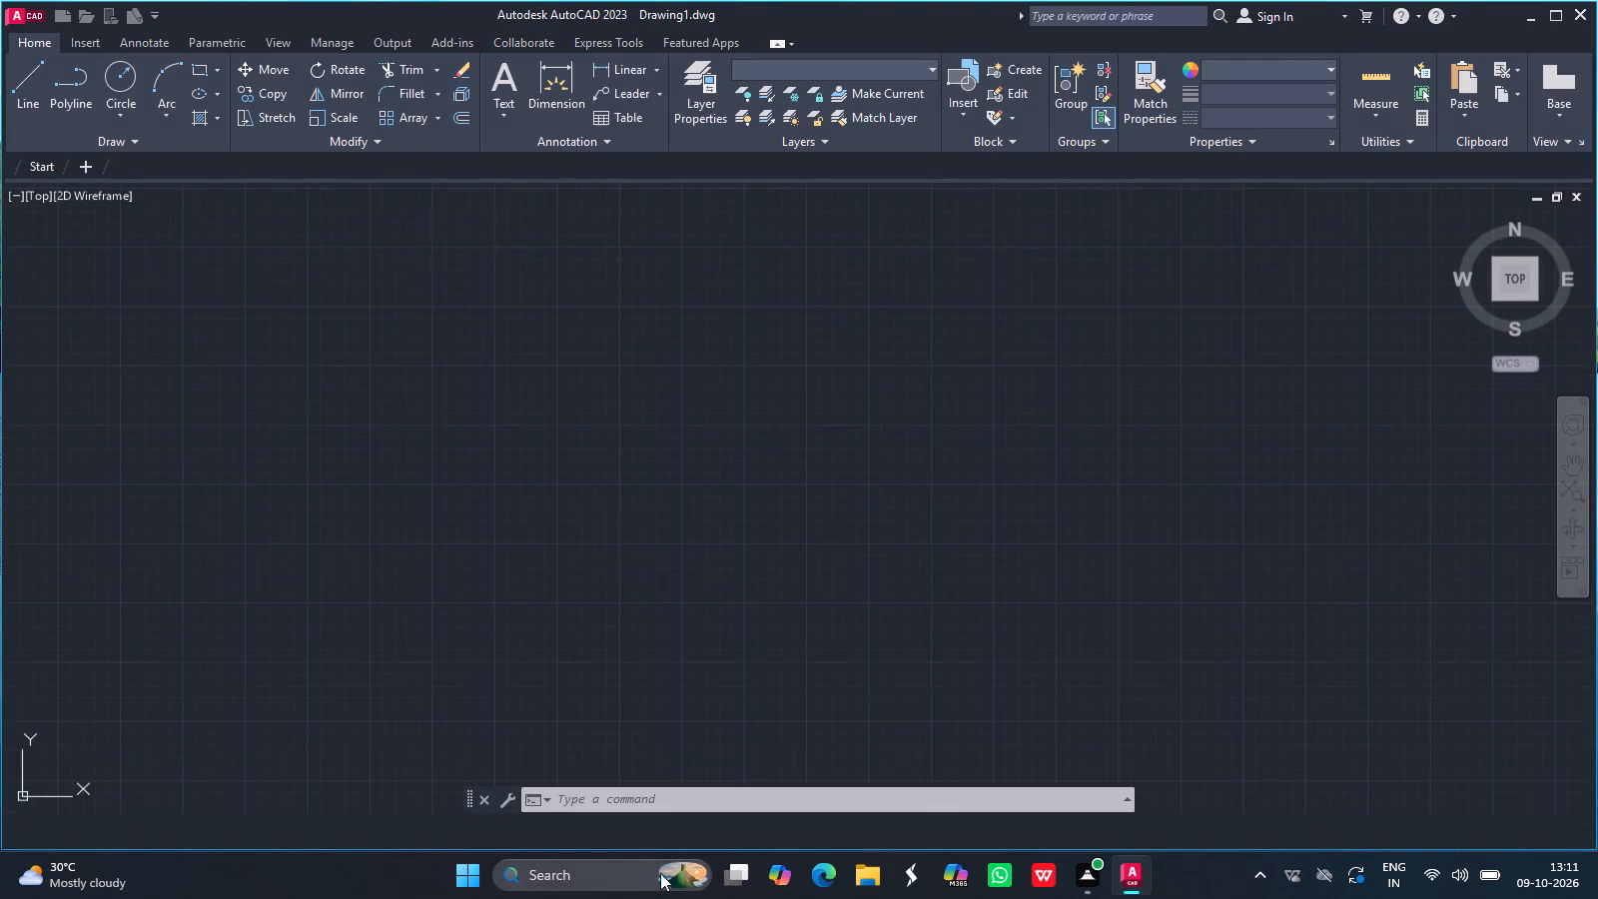
Turn on log file recording for the new drawing with the LOGFILEON command.
{"action": "left_click", "coordinate": [697, 802]}
{"action": "type", "text": "log"}
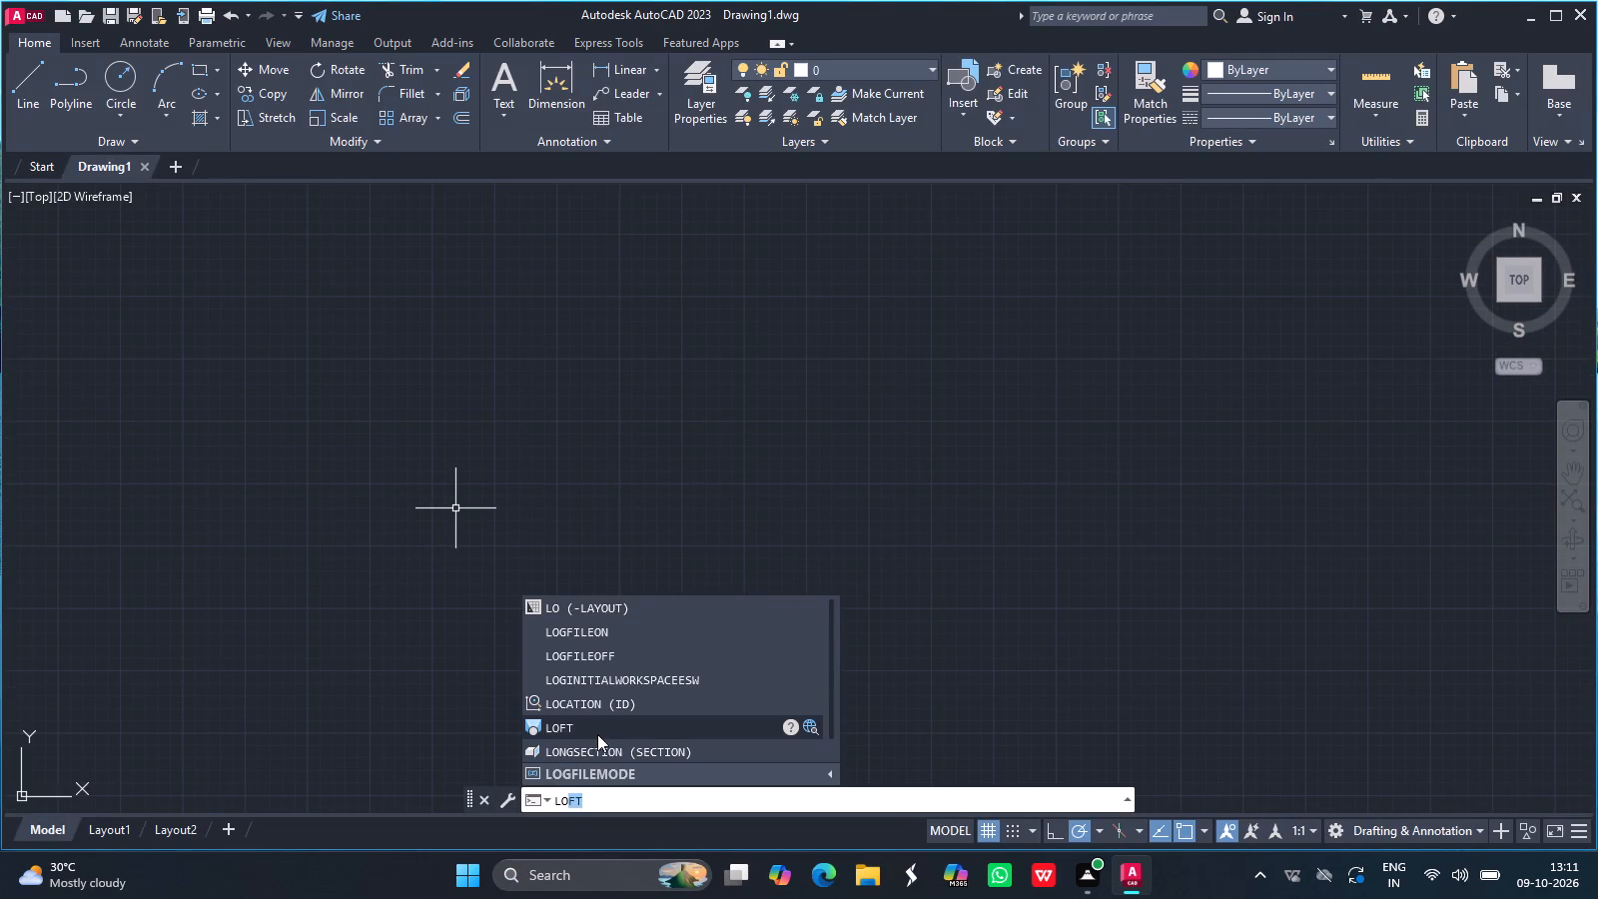
{"action": "left_click", "coordinate": [604, 629]}
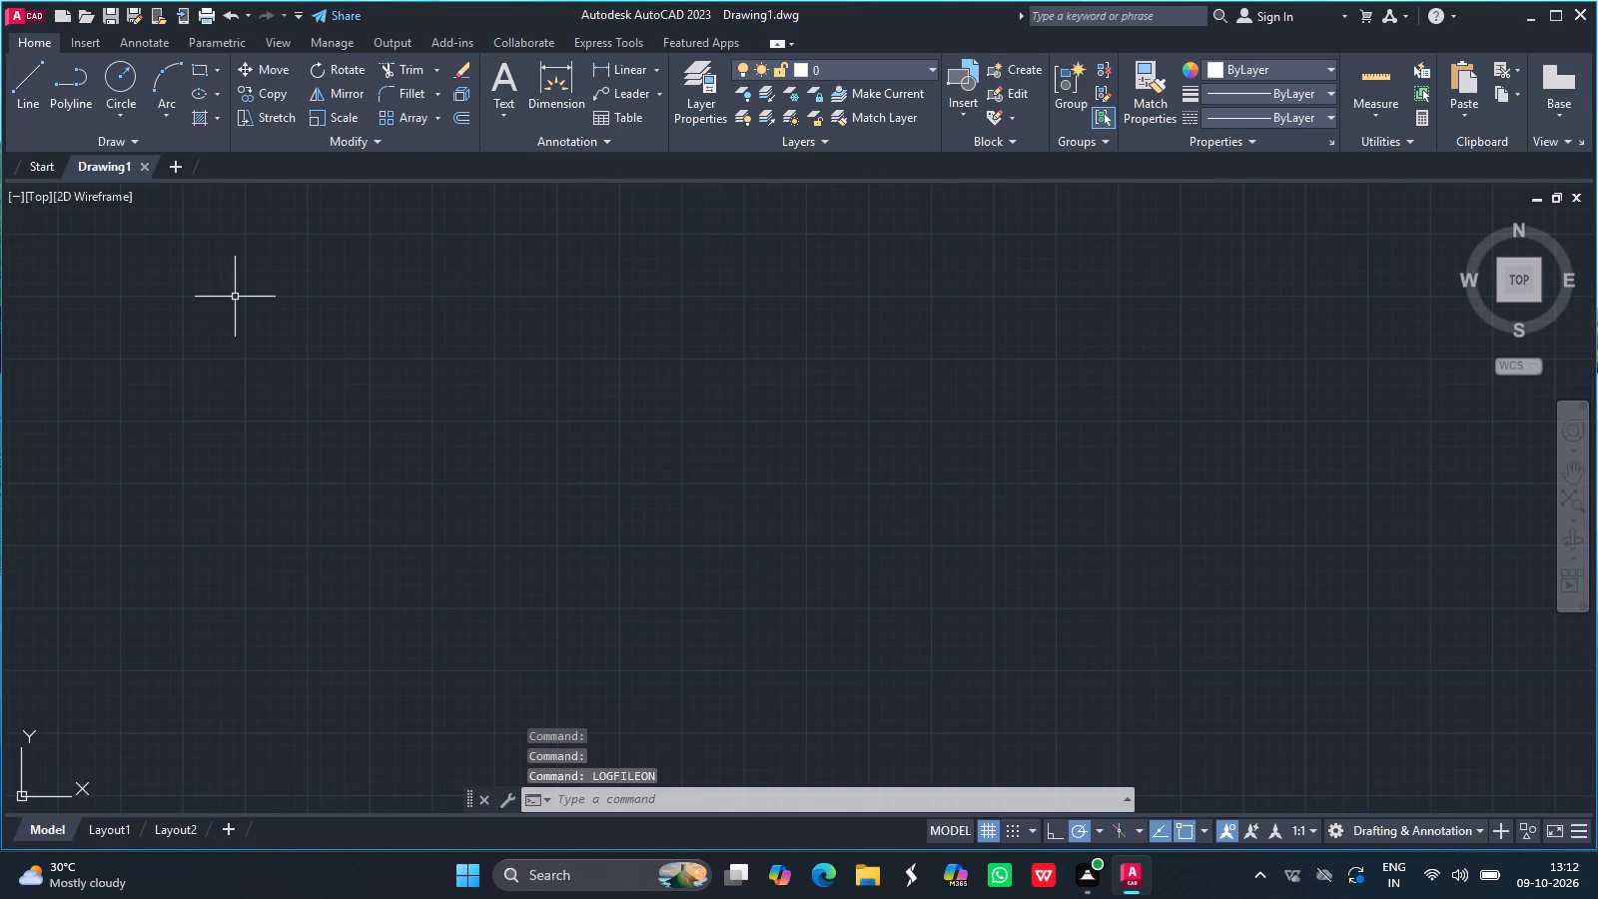
Start an ellipse defined by its center point.
{"action": "left_click", "coordinate": [201, 91]}
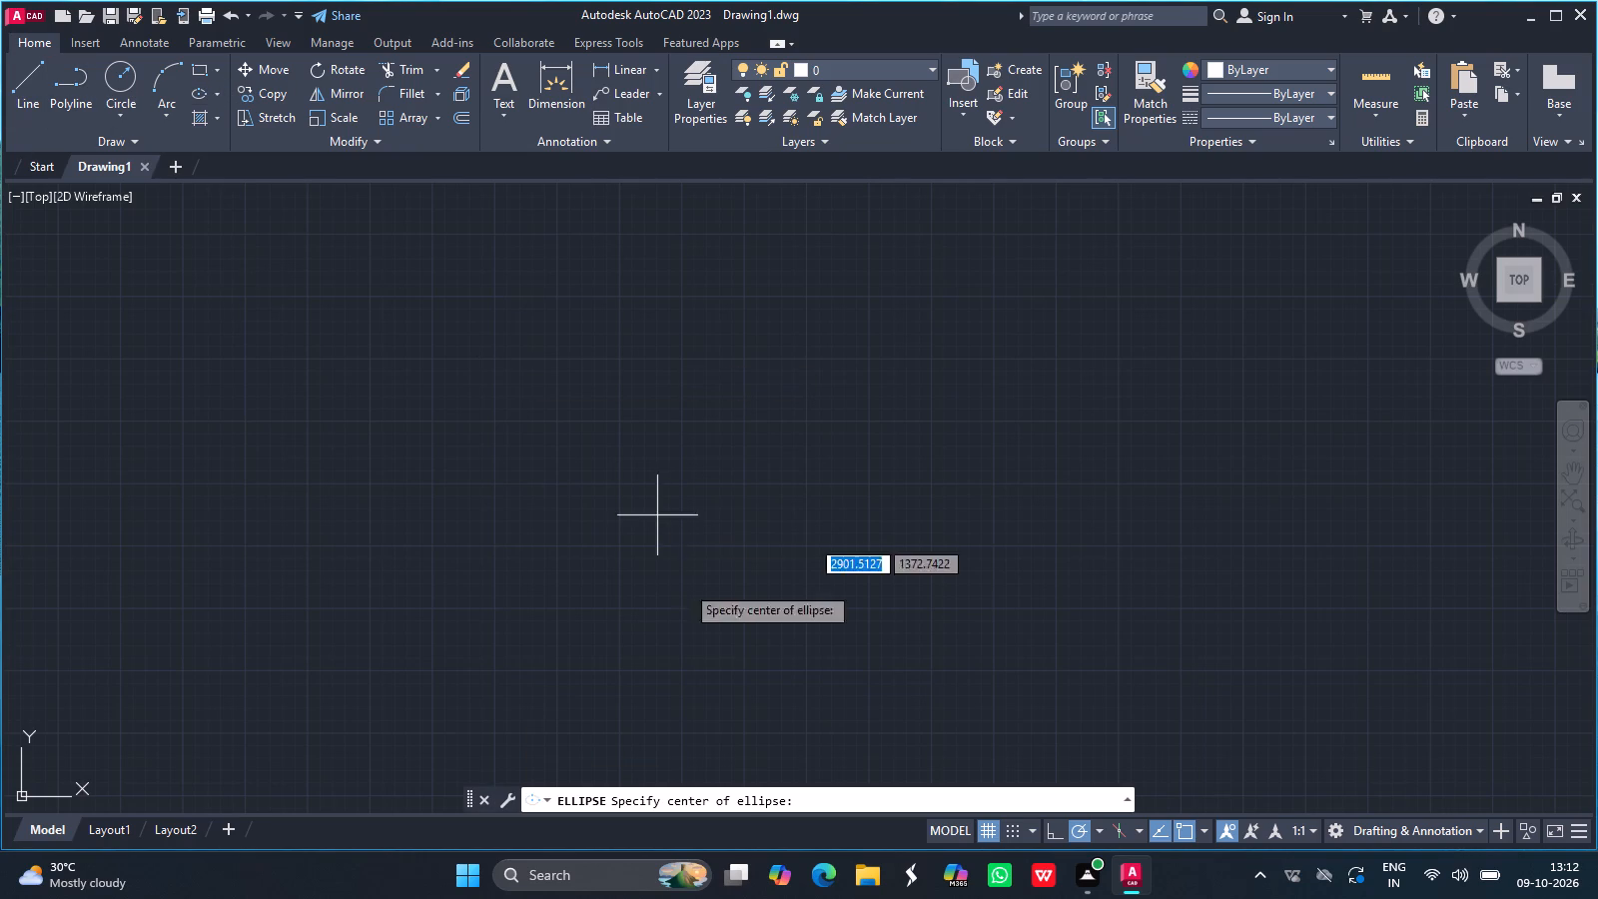
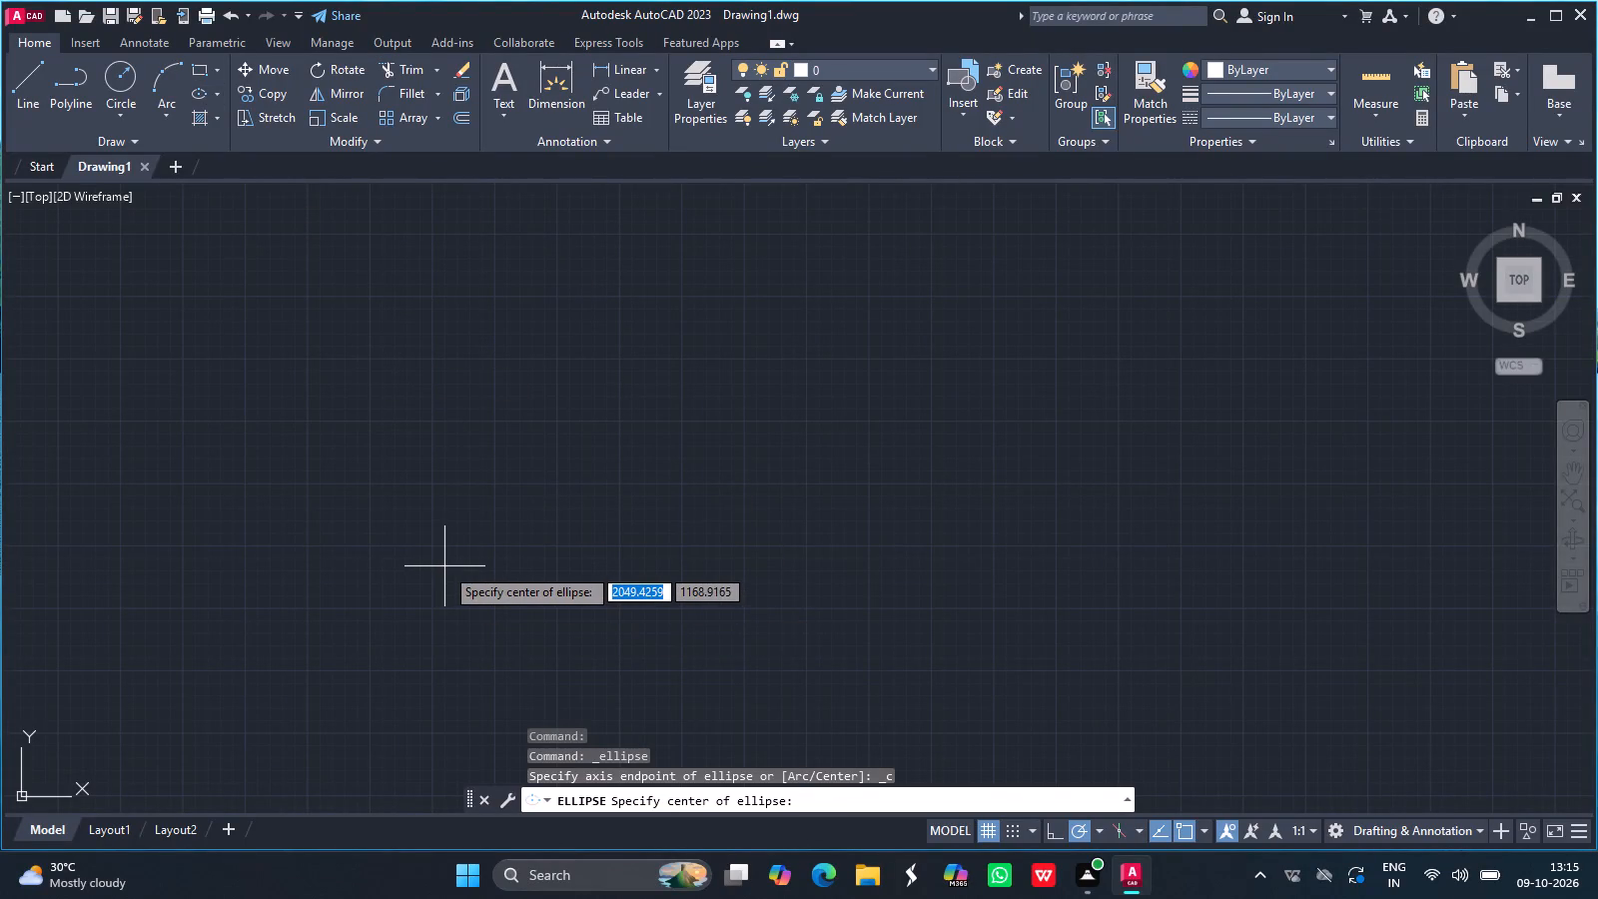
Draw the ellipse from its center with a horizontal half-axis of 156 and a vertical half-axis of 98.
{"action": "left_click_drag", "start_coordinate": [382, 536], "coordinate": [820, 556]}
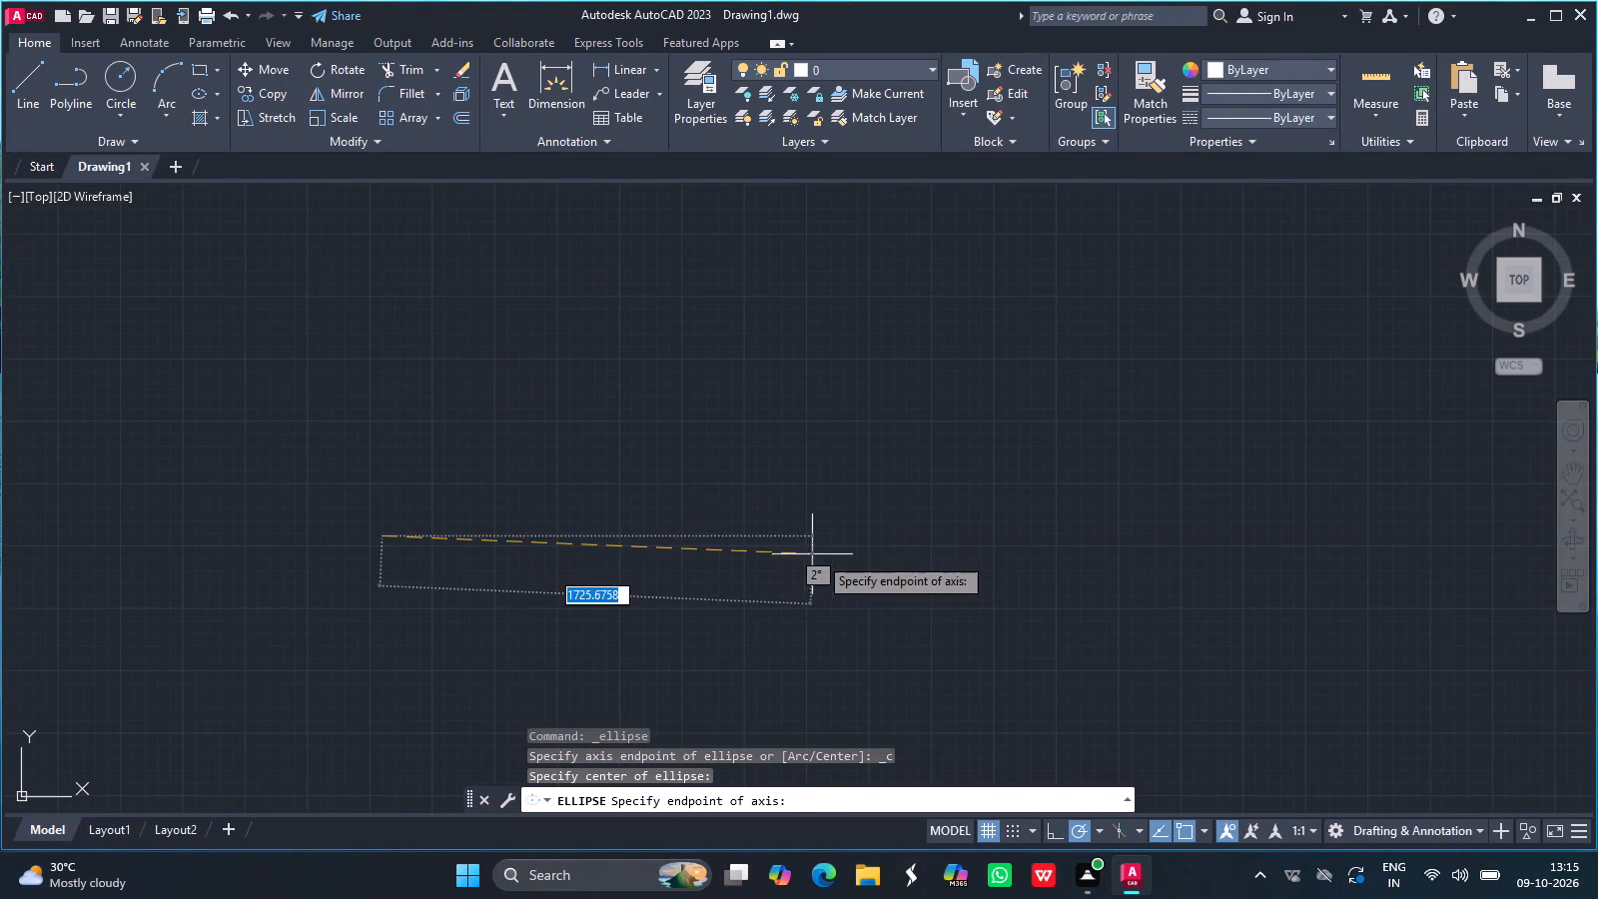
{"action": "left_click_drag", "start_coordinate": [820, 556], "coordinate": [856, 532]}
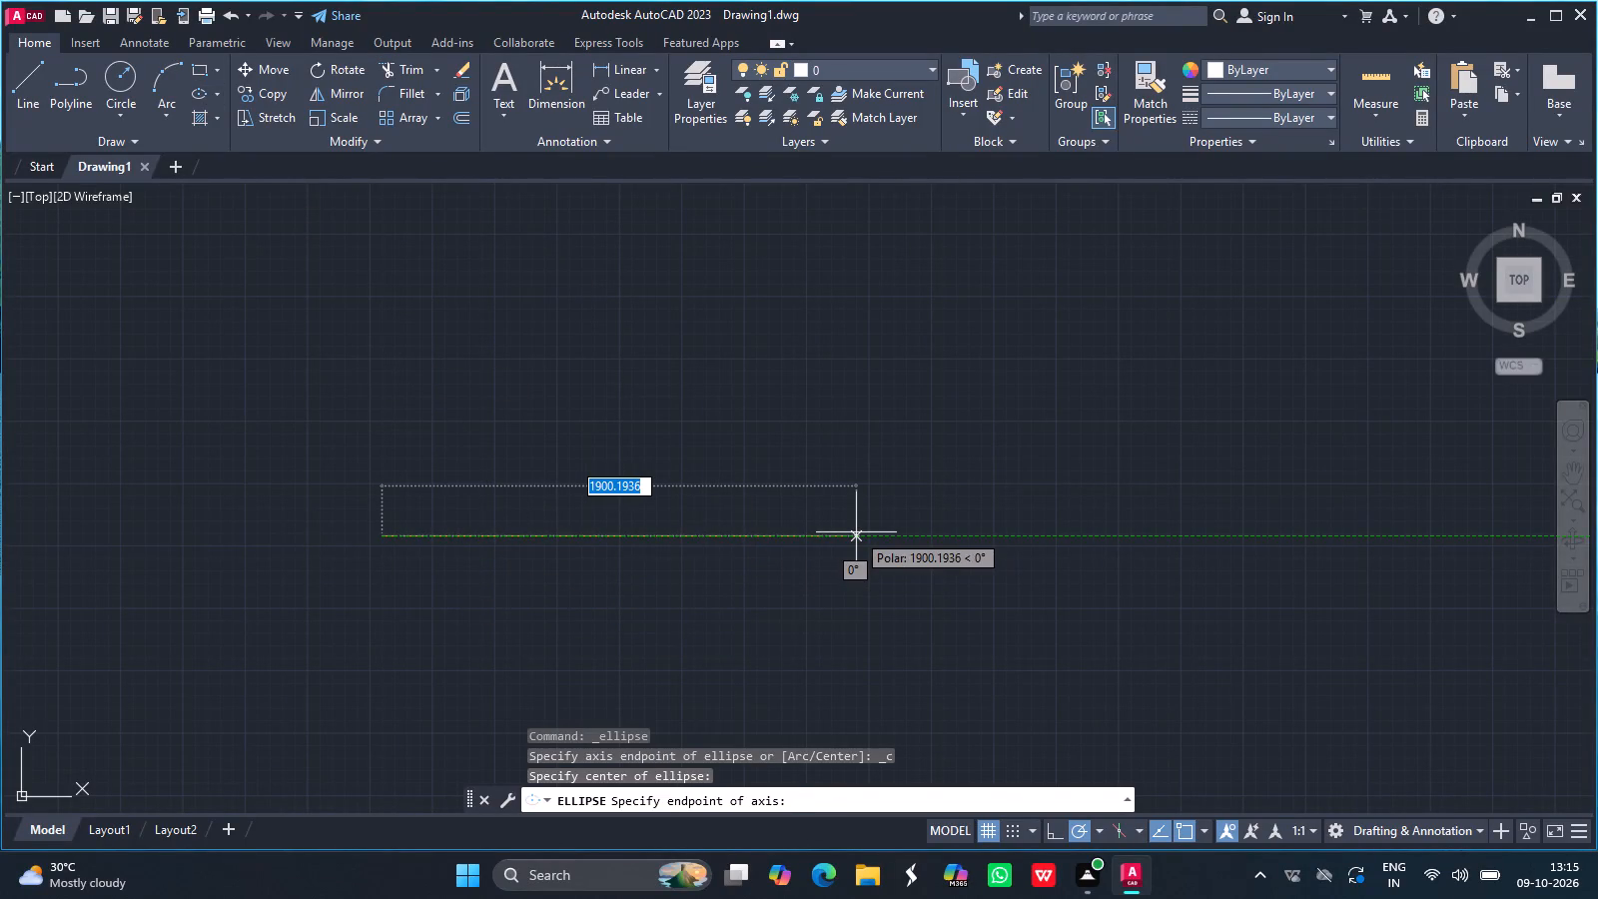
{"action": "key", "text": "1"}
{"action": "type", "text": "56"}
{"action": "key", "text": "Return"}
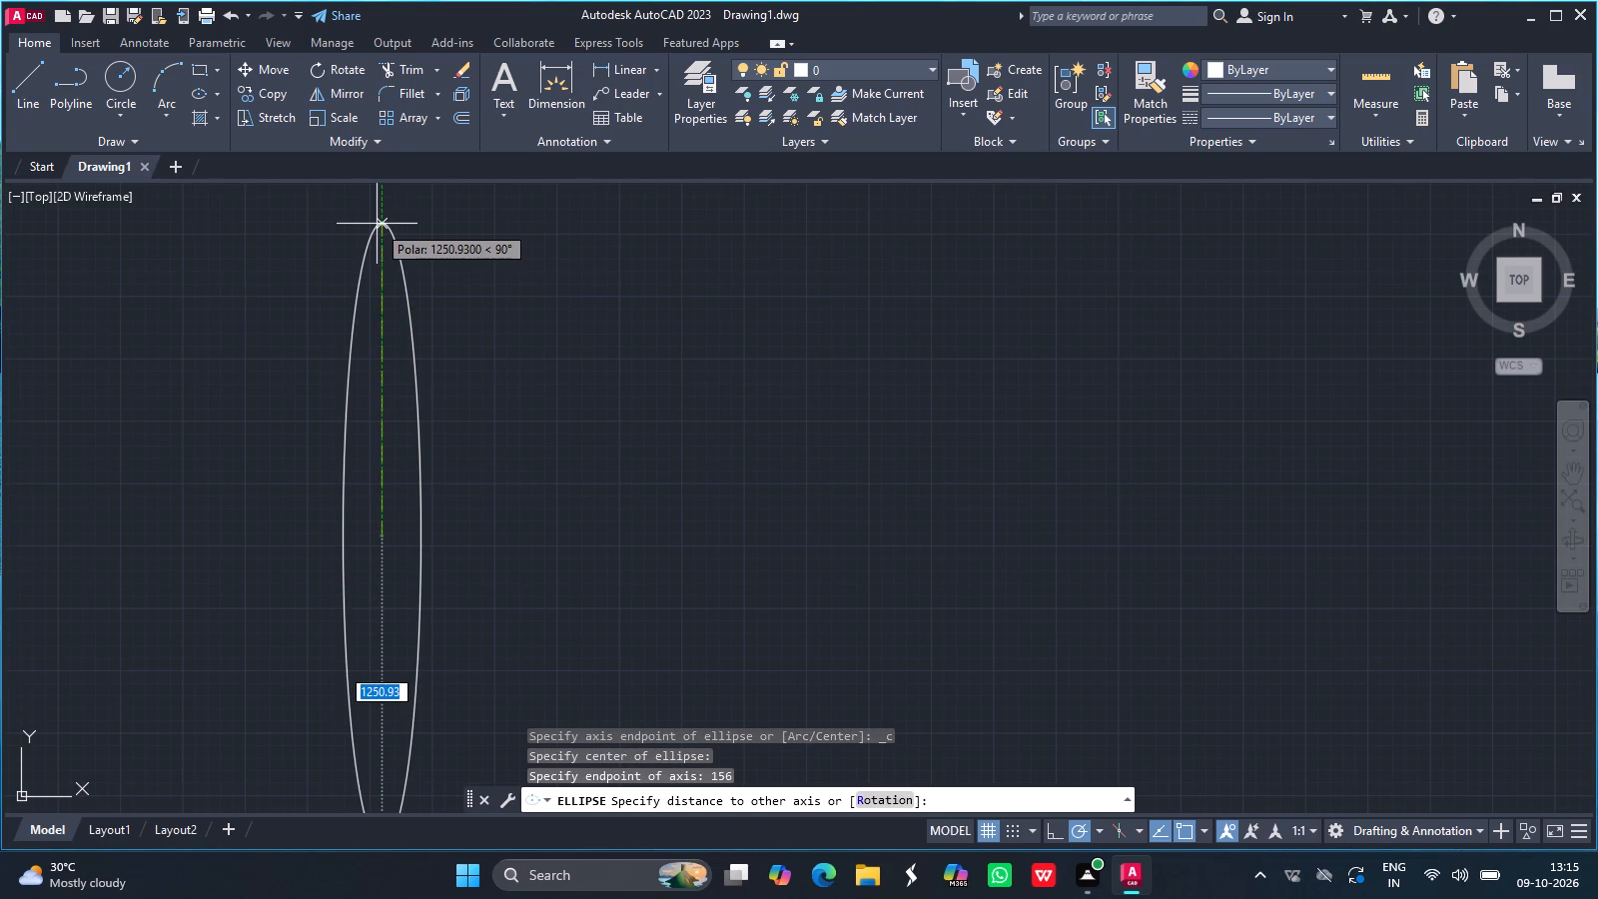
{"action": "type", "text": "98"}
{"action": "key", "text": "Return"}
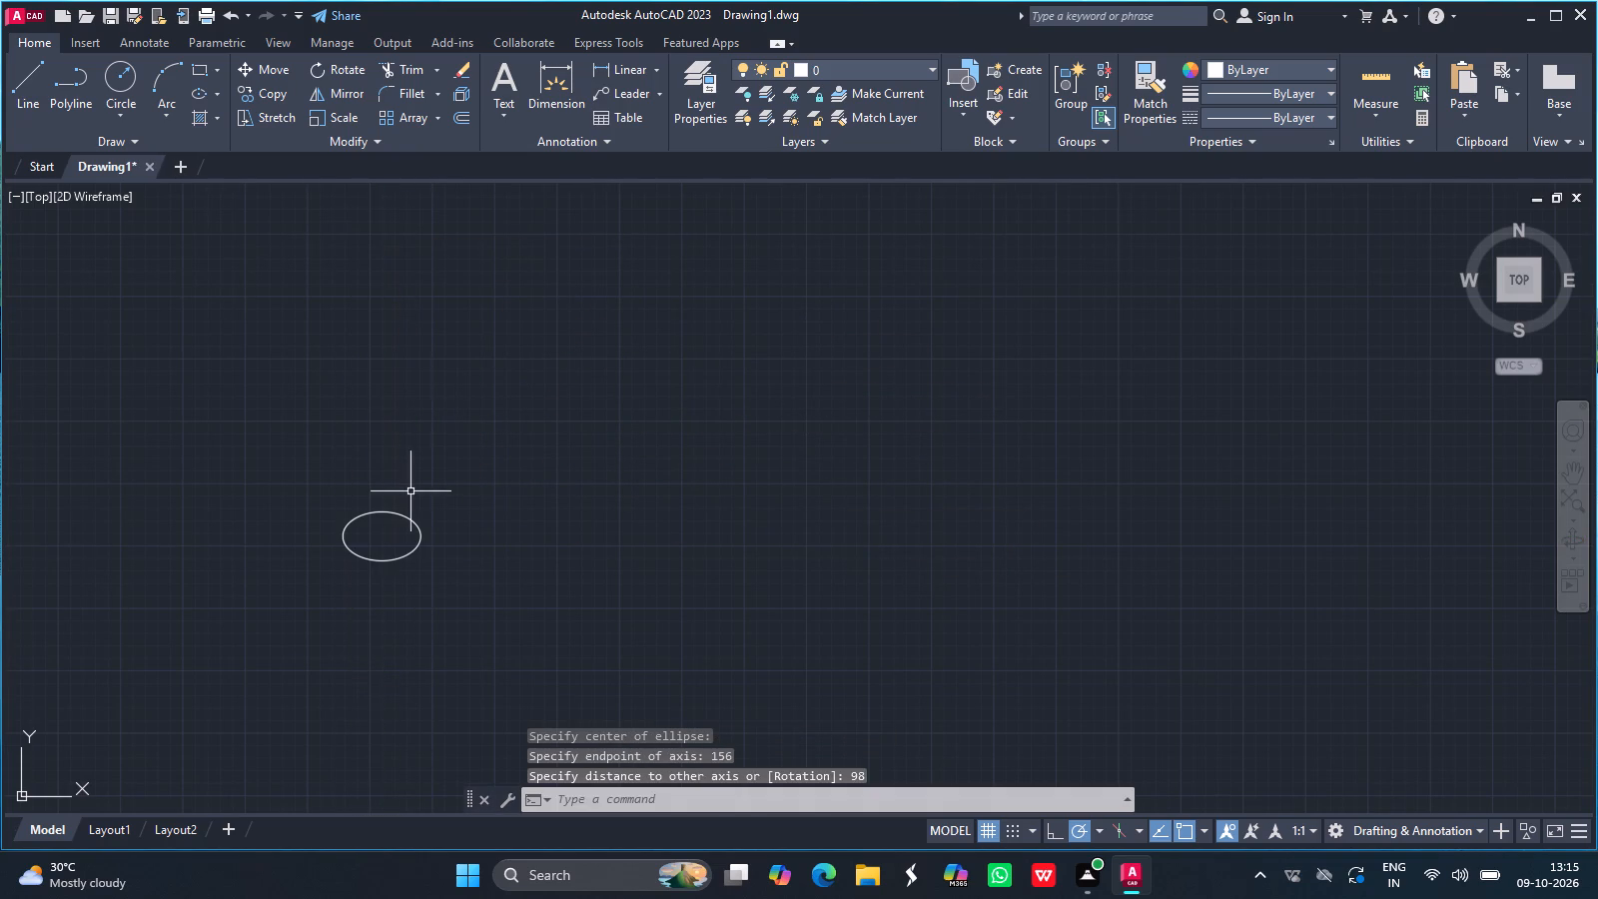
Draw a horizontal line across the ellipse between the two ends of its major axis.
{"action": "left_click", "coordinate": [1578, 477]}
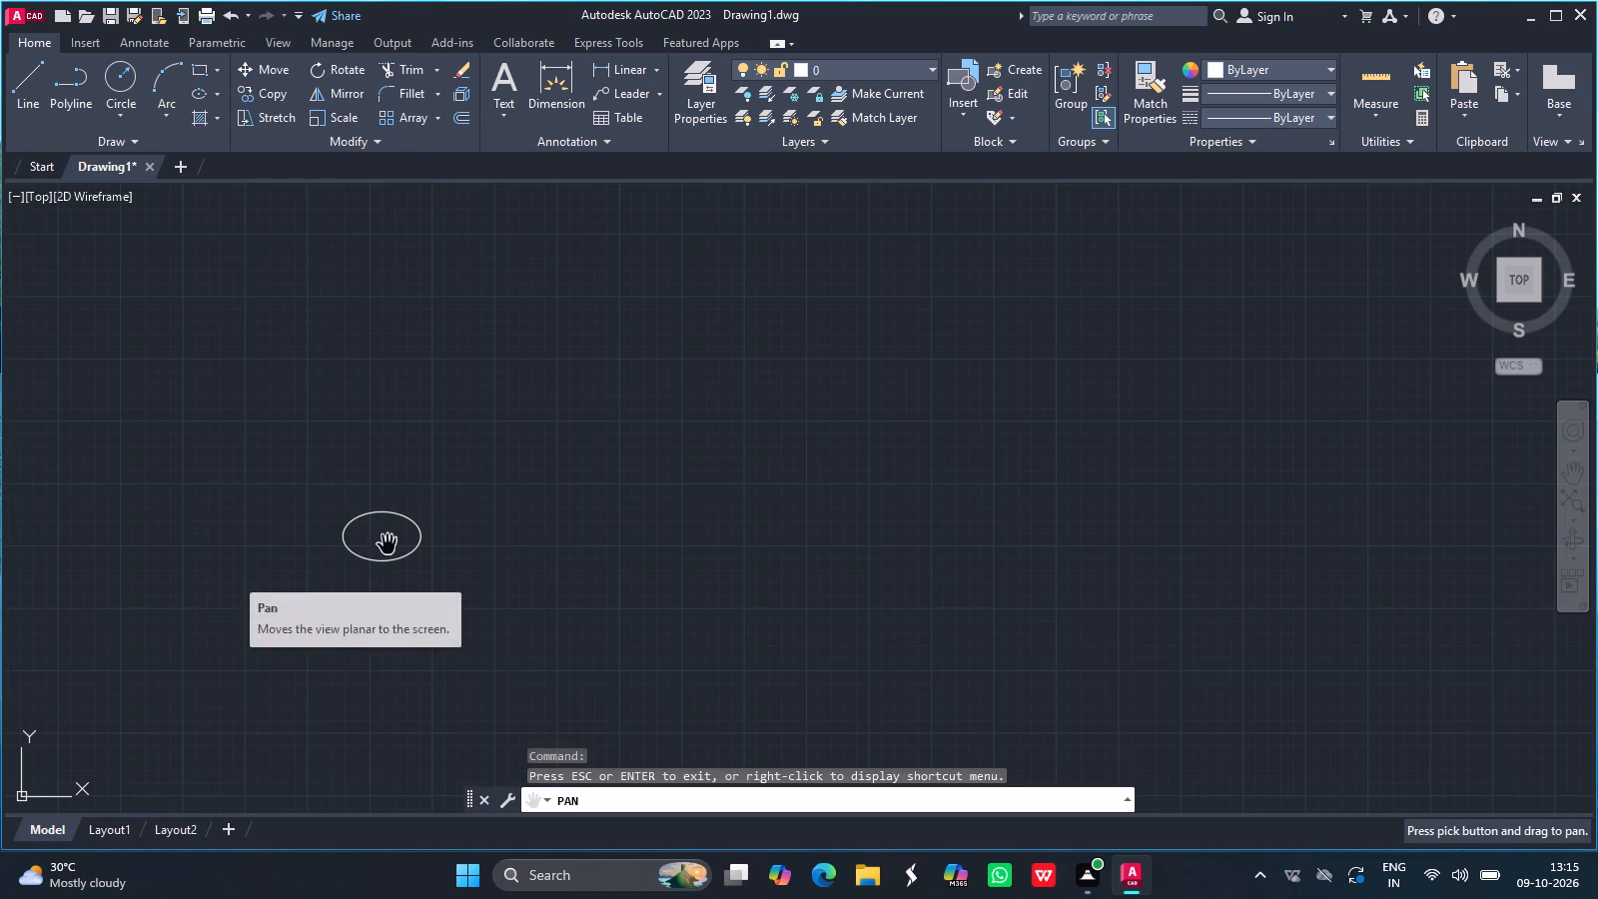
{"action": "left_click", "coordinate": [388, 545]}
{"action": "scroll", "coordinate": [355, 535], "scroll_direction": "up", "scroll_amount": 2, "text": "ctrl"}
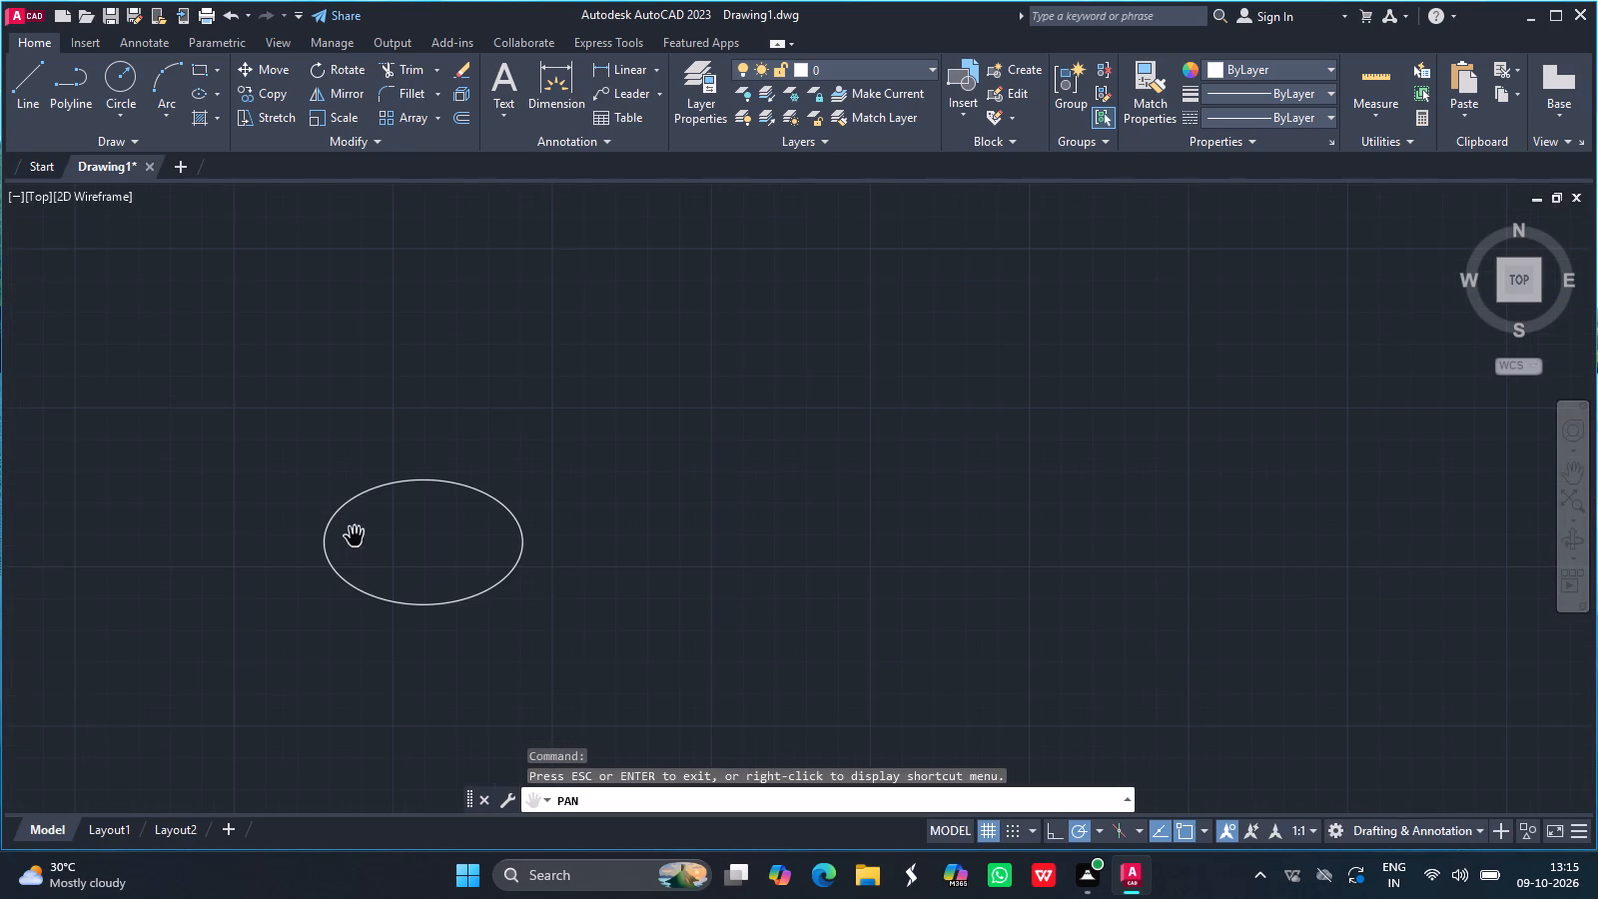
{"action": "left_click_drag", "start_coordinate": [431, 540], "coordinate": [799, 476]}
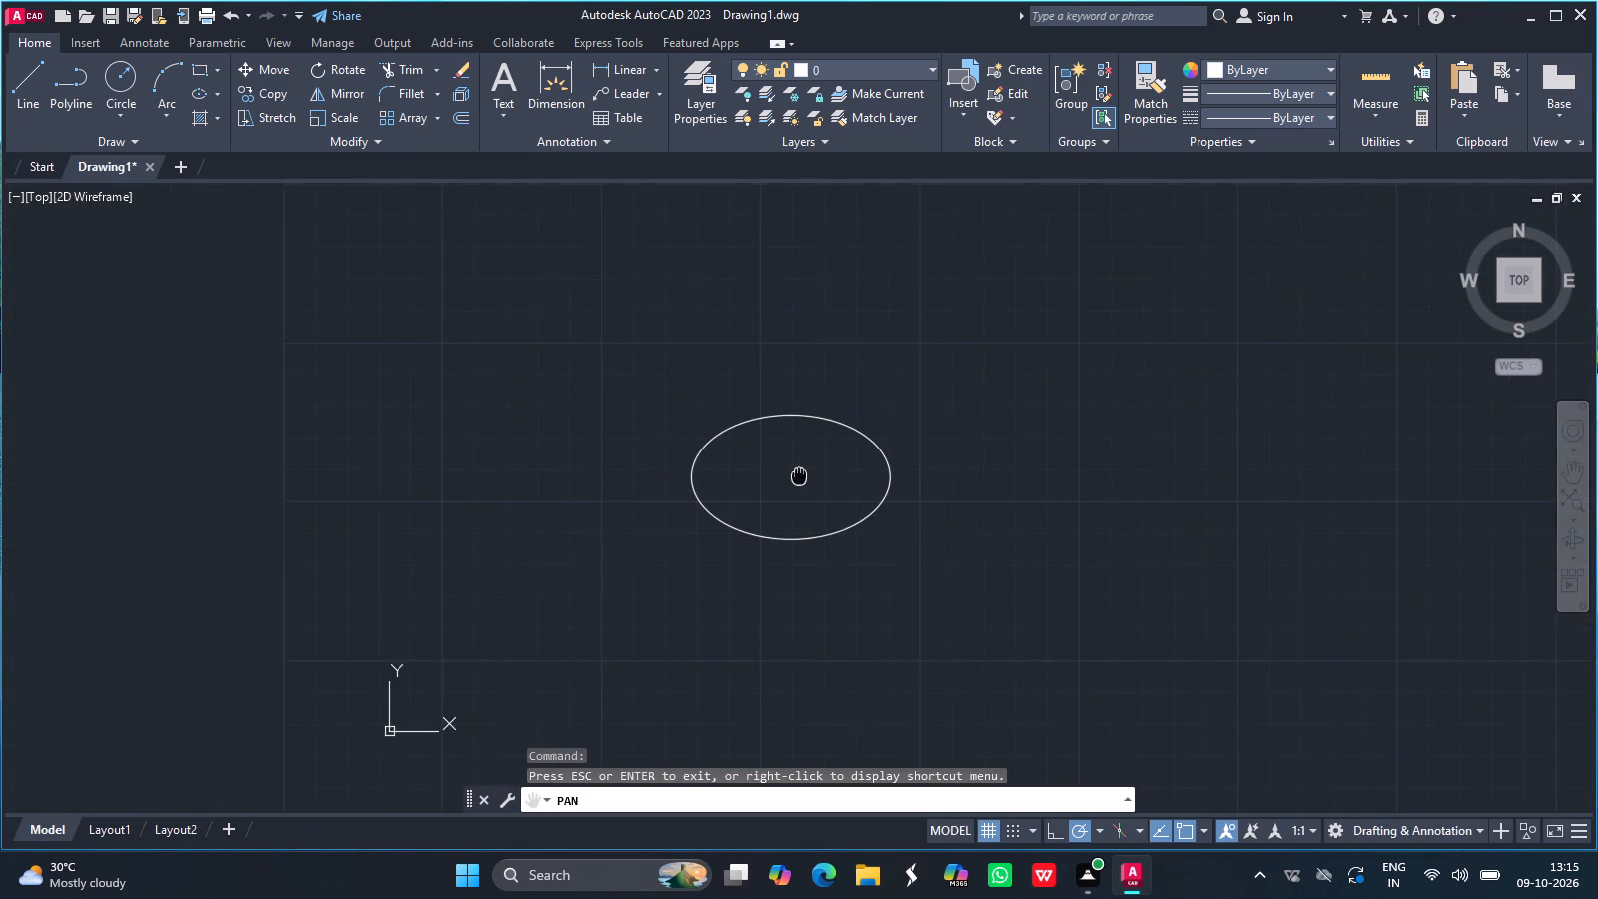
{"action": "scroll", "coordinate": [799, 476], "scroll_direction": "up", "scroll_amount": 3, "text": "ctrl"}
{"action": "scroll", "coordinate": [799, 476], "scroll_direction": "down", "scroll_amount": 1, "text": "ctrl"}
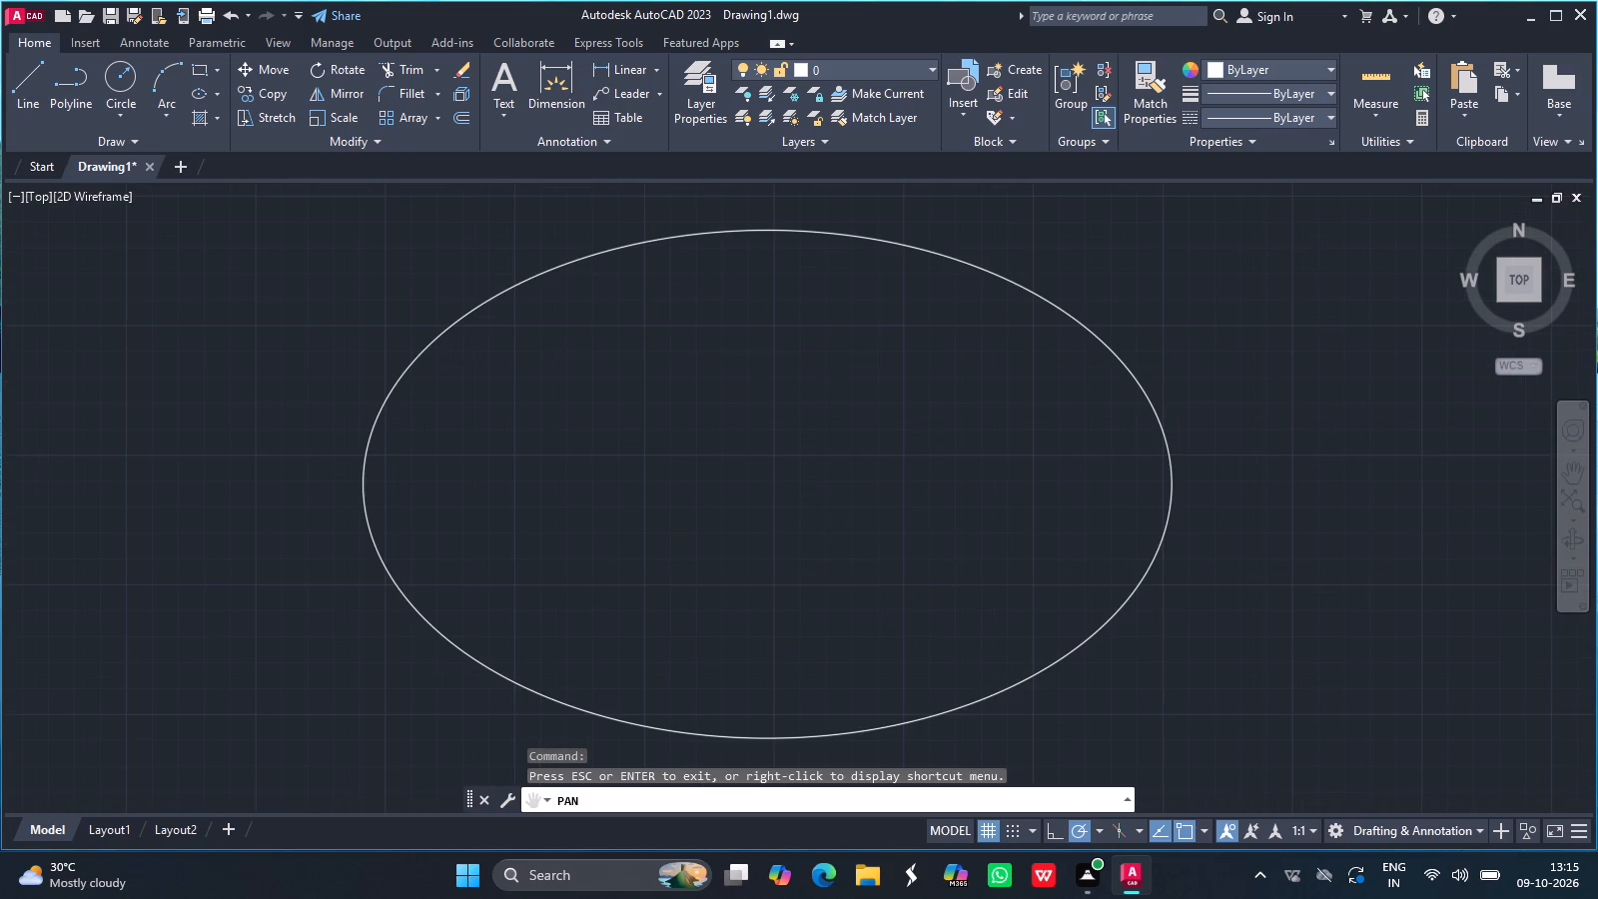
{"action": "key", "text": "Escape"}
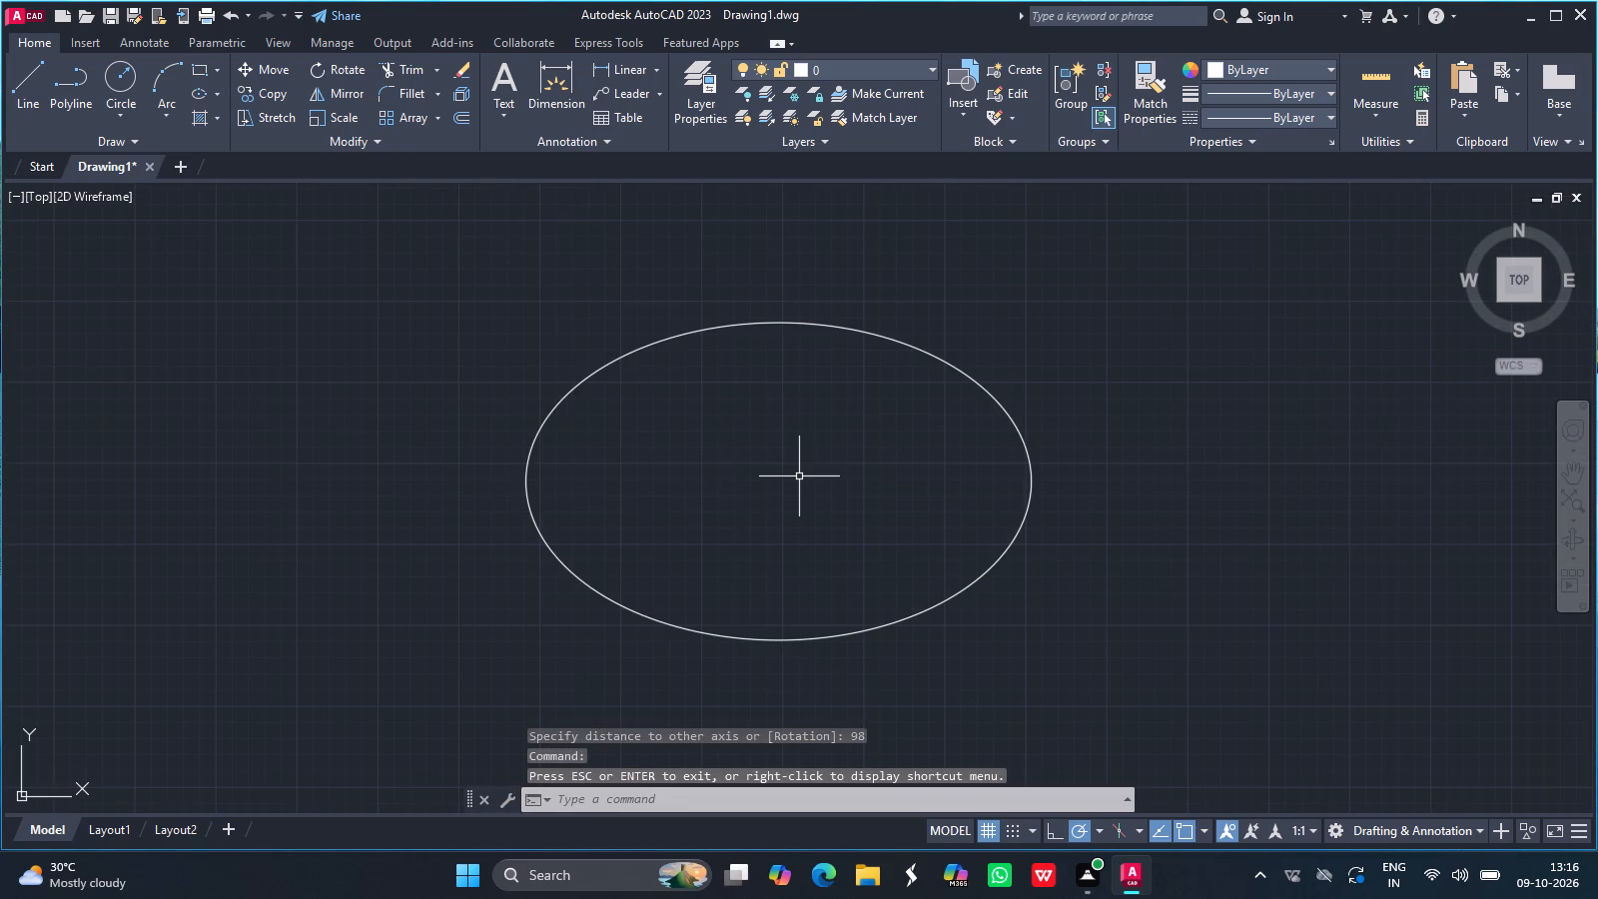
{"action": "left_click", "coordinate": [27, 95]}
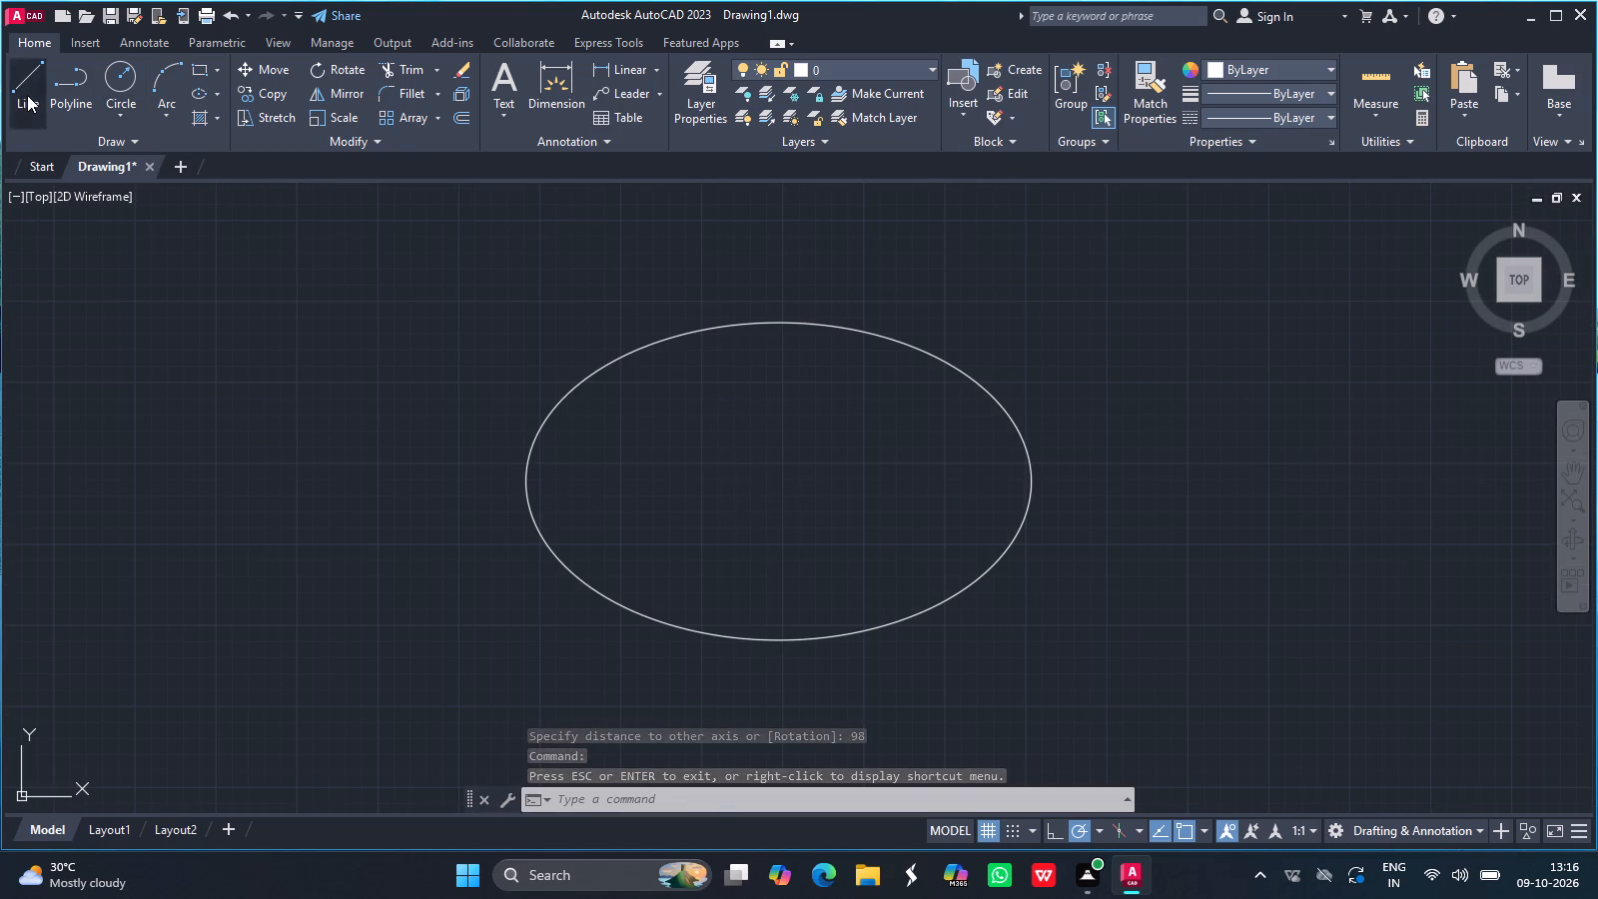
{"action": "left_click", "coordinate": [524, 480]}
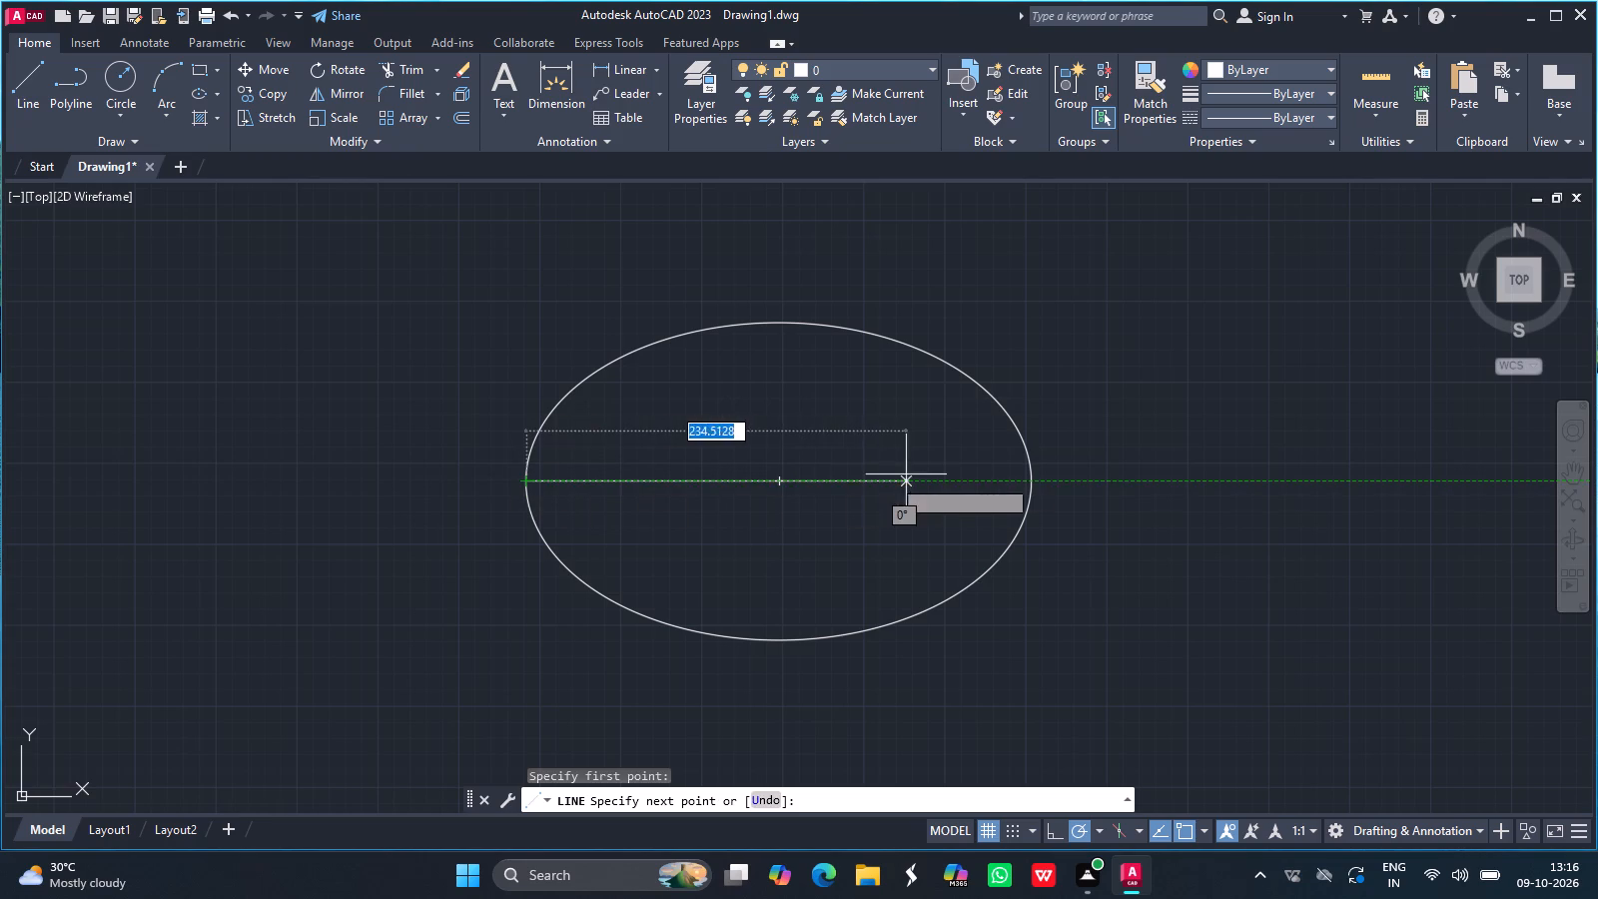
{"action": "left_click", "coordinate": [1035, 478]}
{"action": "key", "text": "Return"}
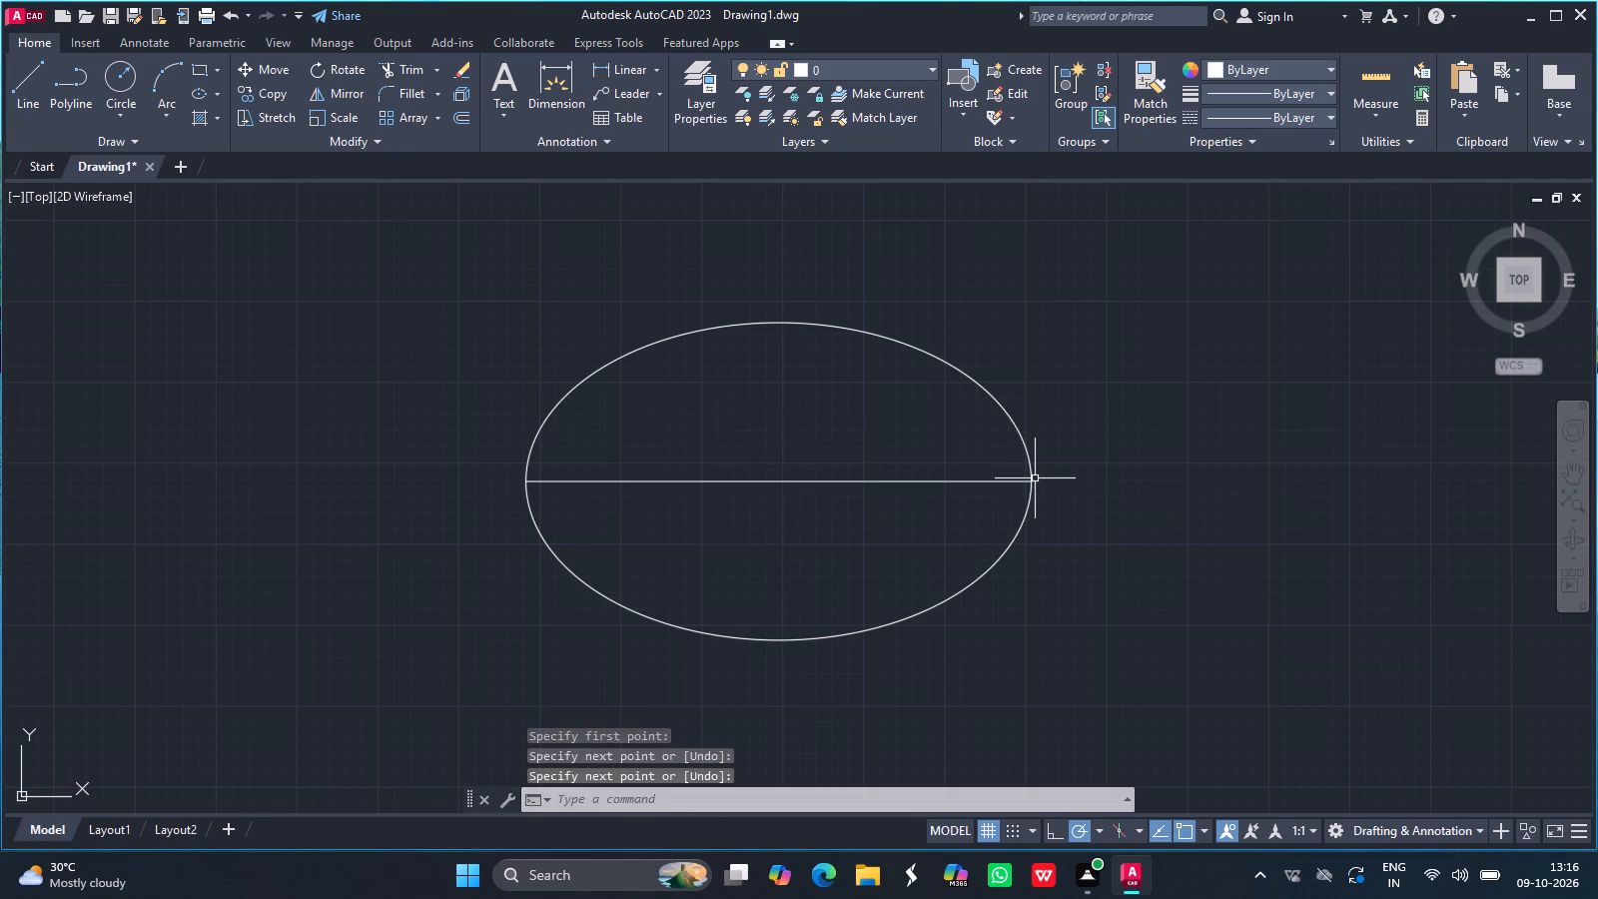
Turn on log file recording again with the LOGFILEON command.
{"action": "left_click", "coordinate": [25, 79]}
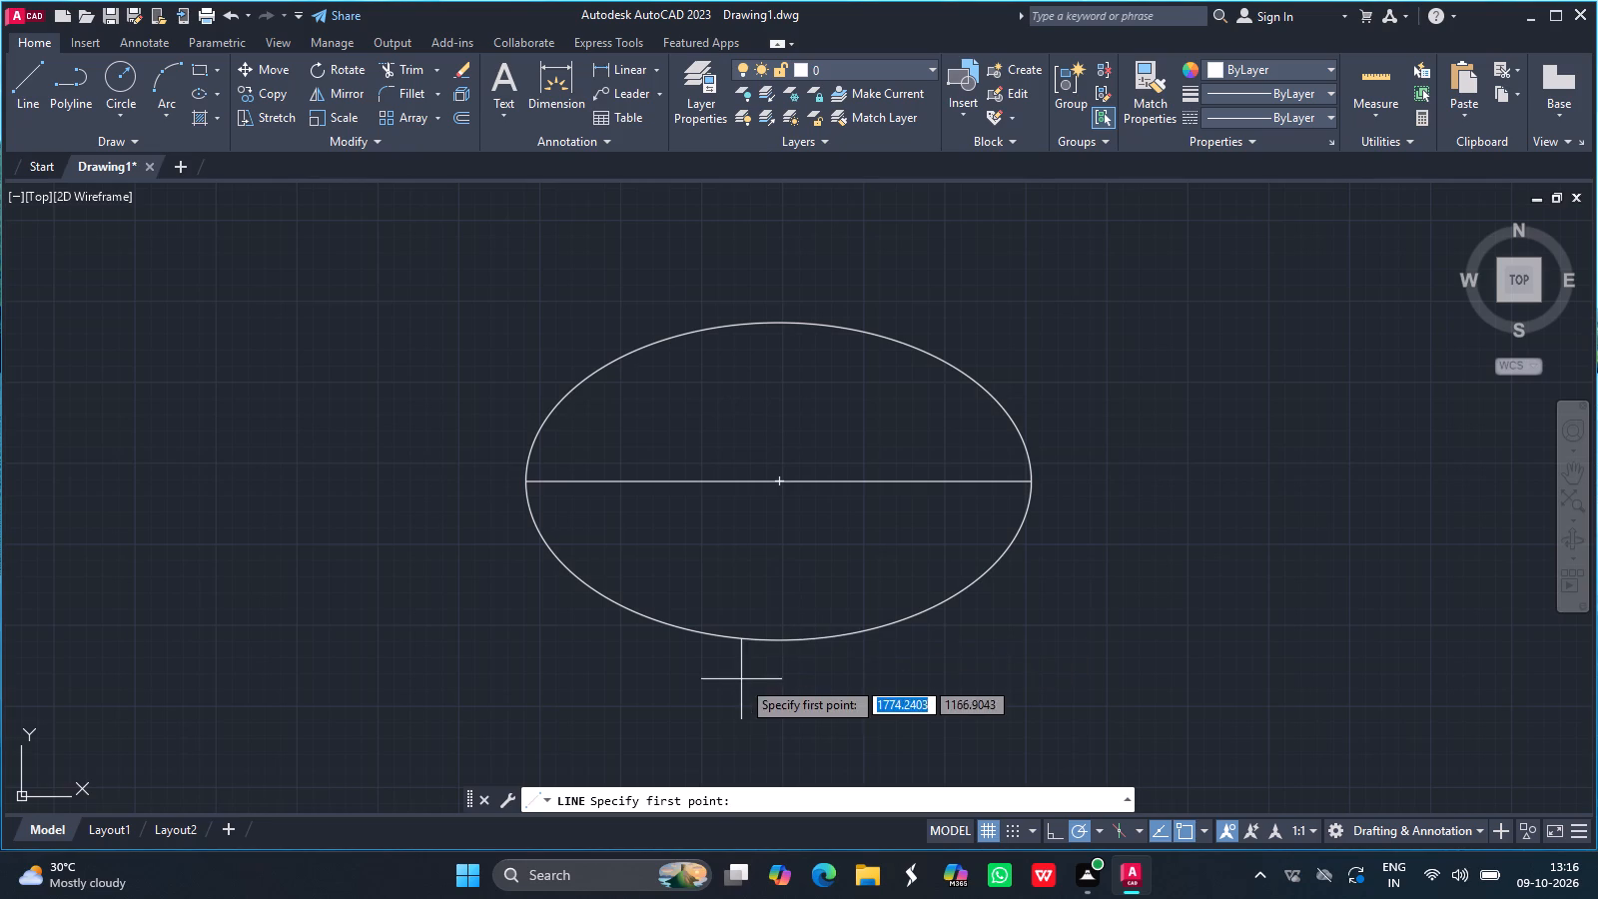
{"action": "key", "text": "Escape"}
{"action": "left_click", "coordinate": [767, 807]}
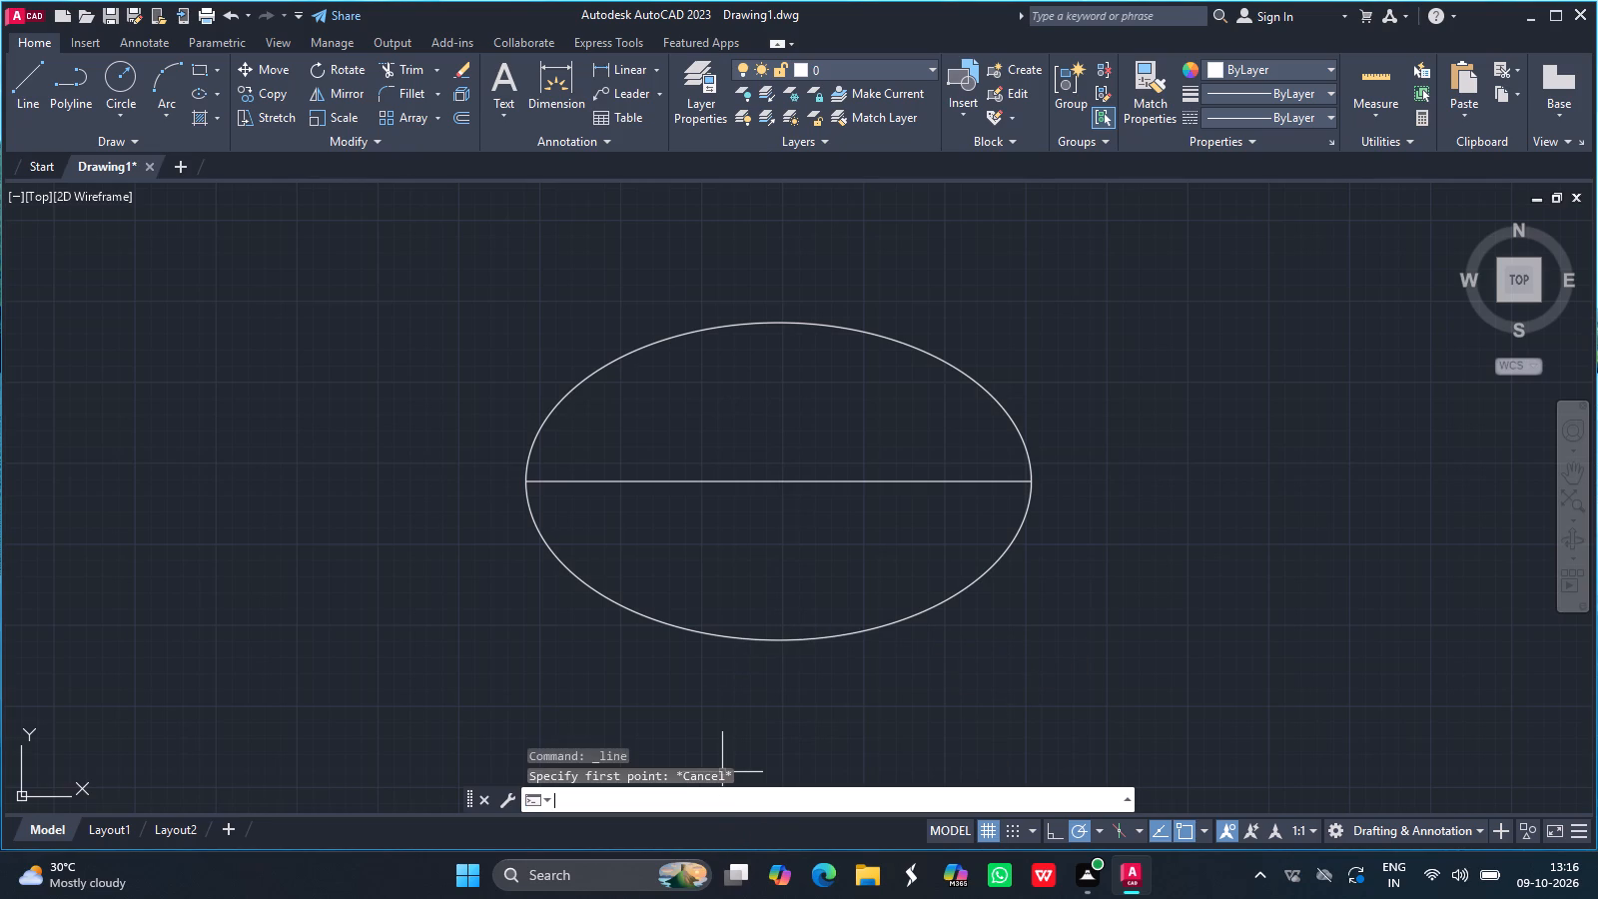
{"action": "type", "text": "logf"}
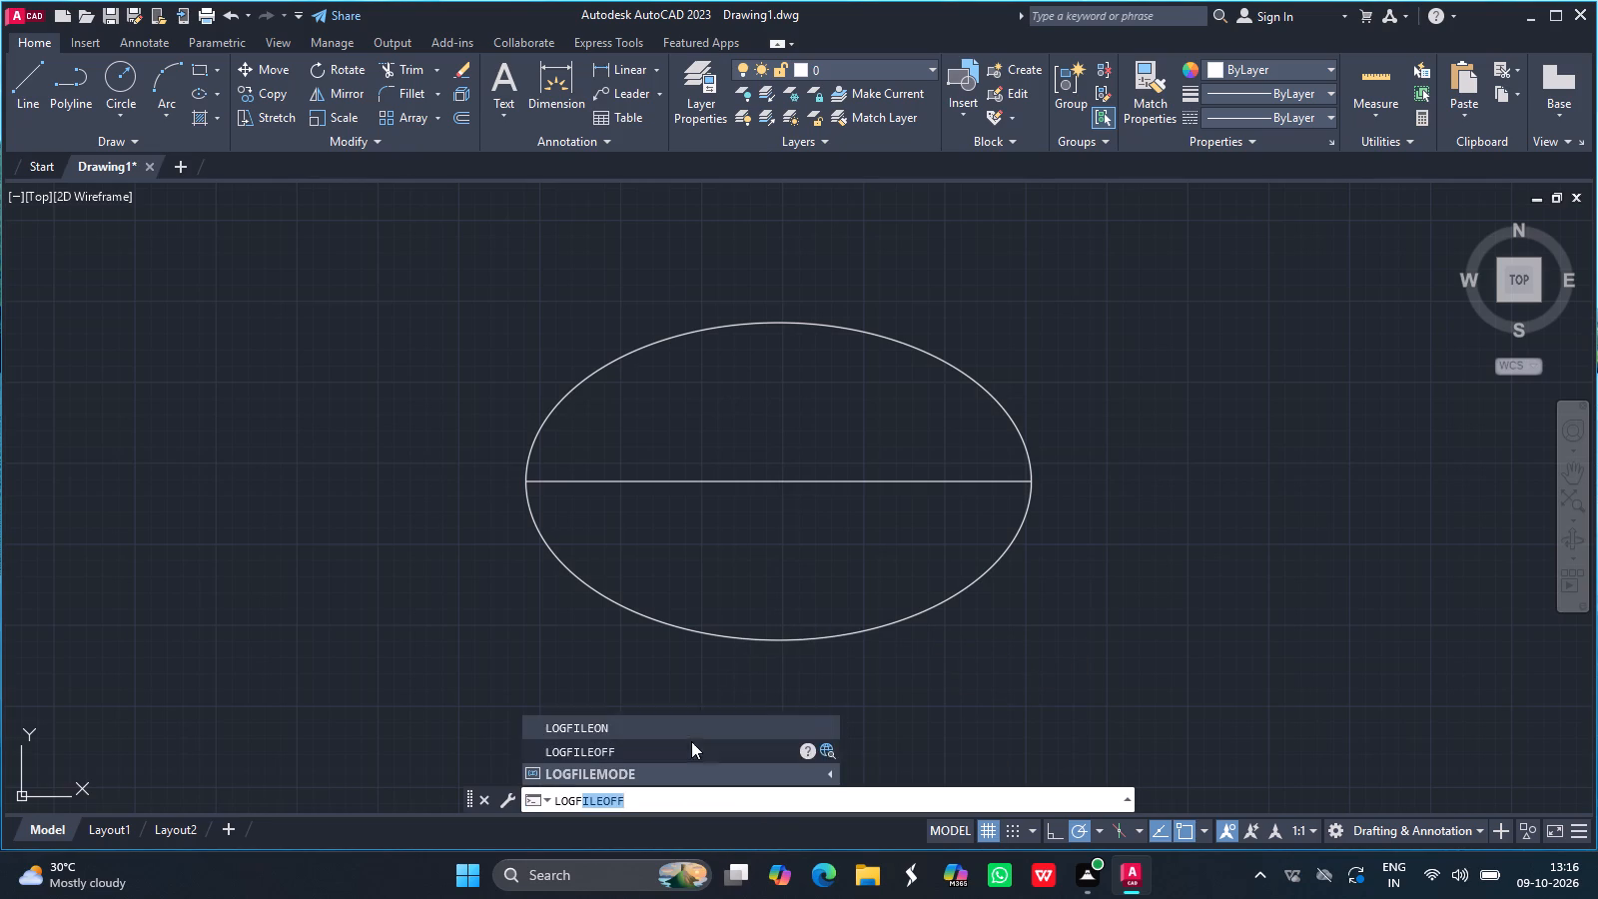
{"action": "left_click", "coordinate": [649, 725]}
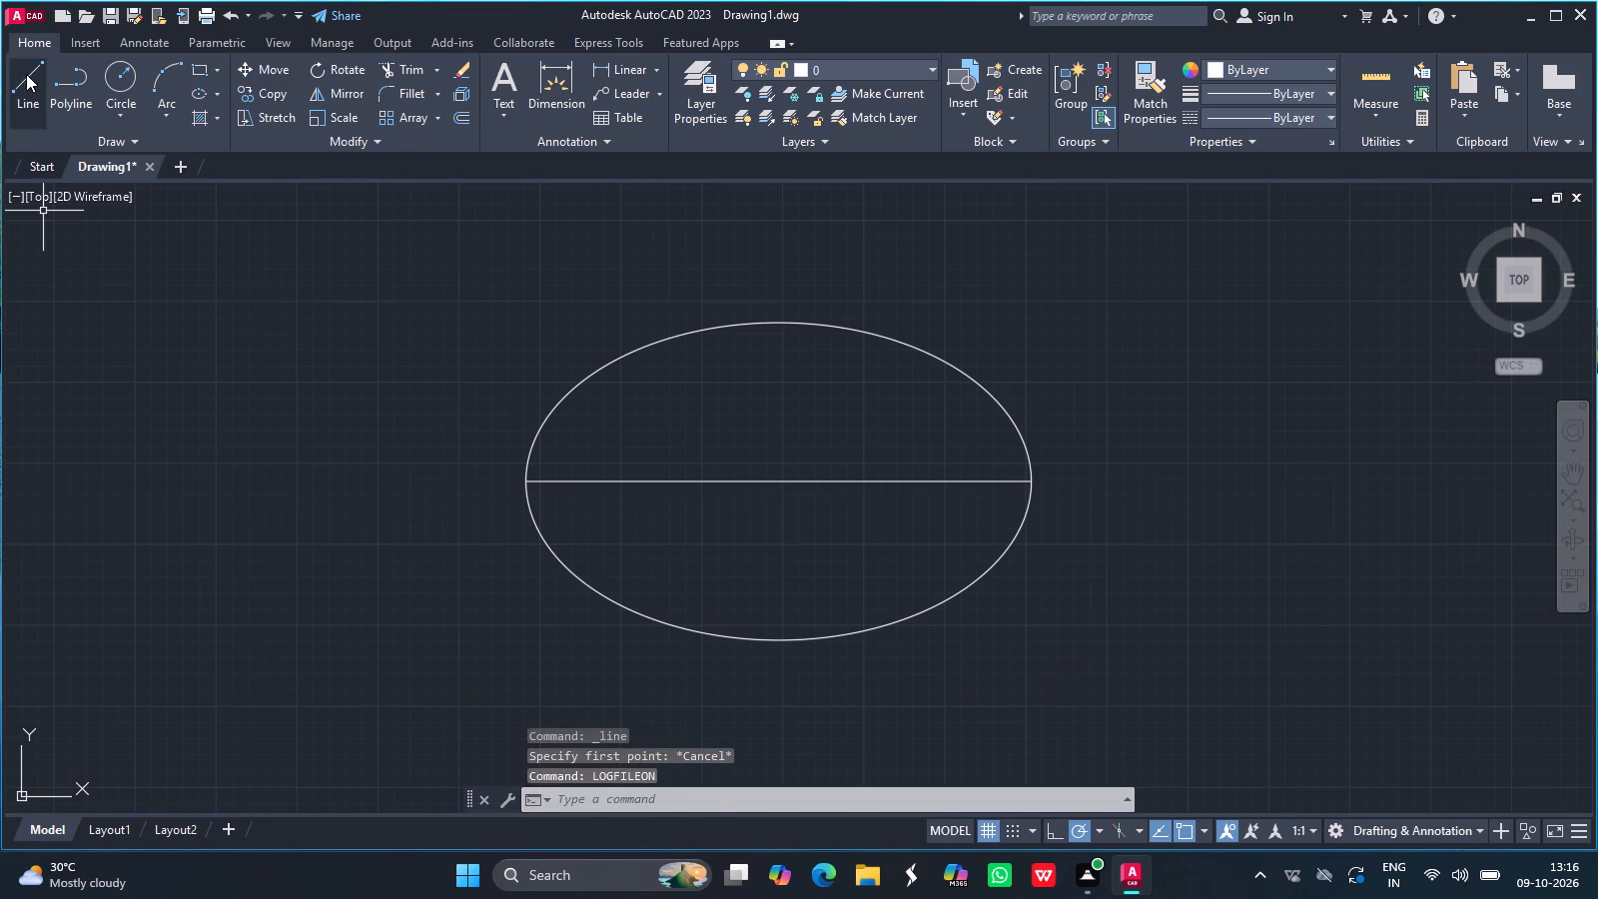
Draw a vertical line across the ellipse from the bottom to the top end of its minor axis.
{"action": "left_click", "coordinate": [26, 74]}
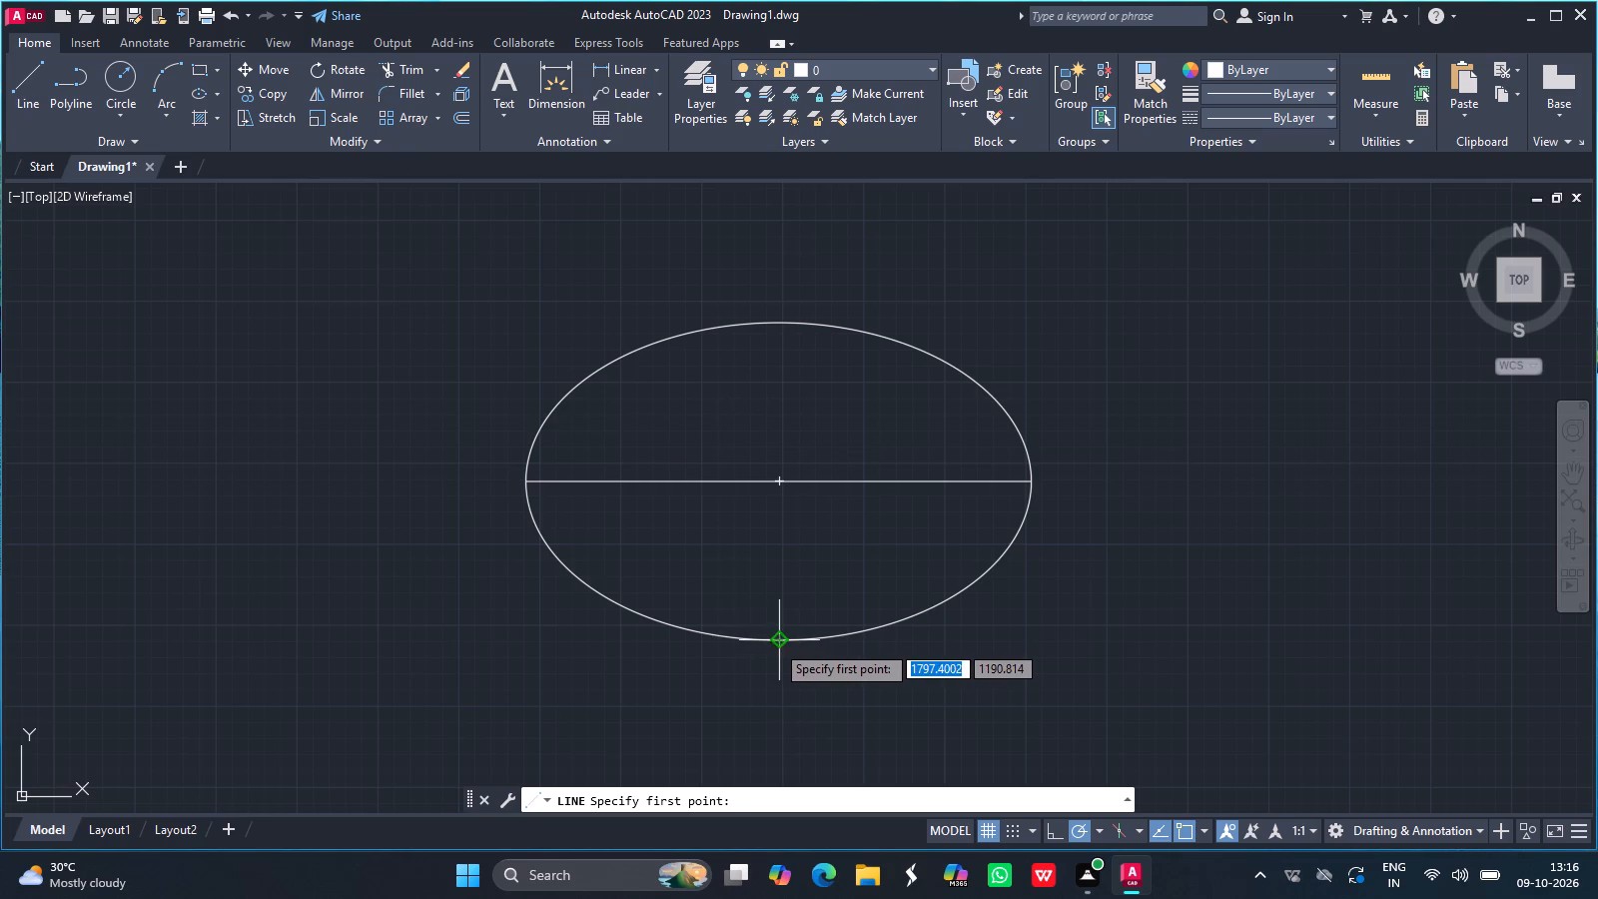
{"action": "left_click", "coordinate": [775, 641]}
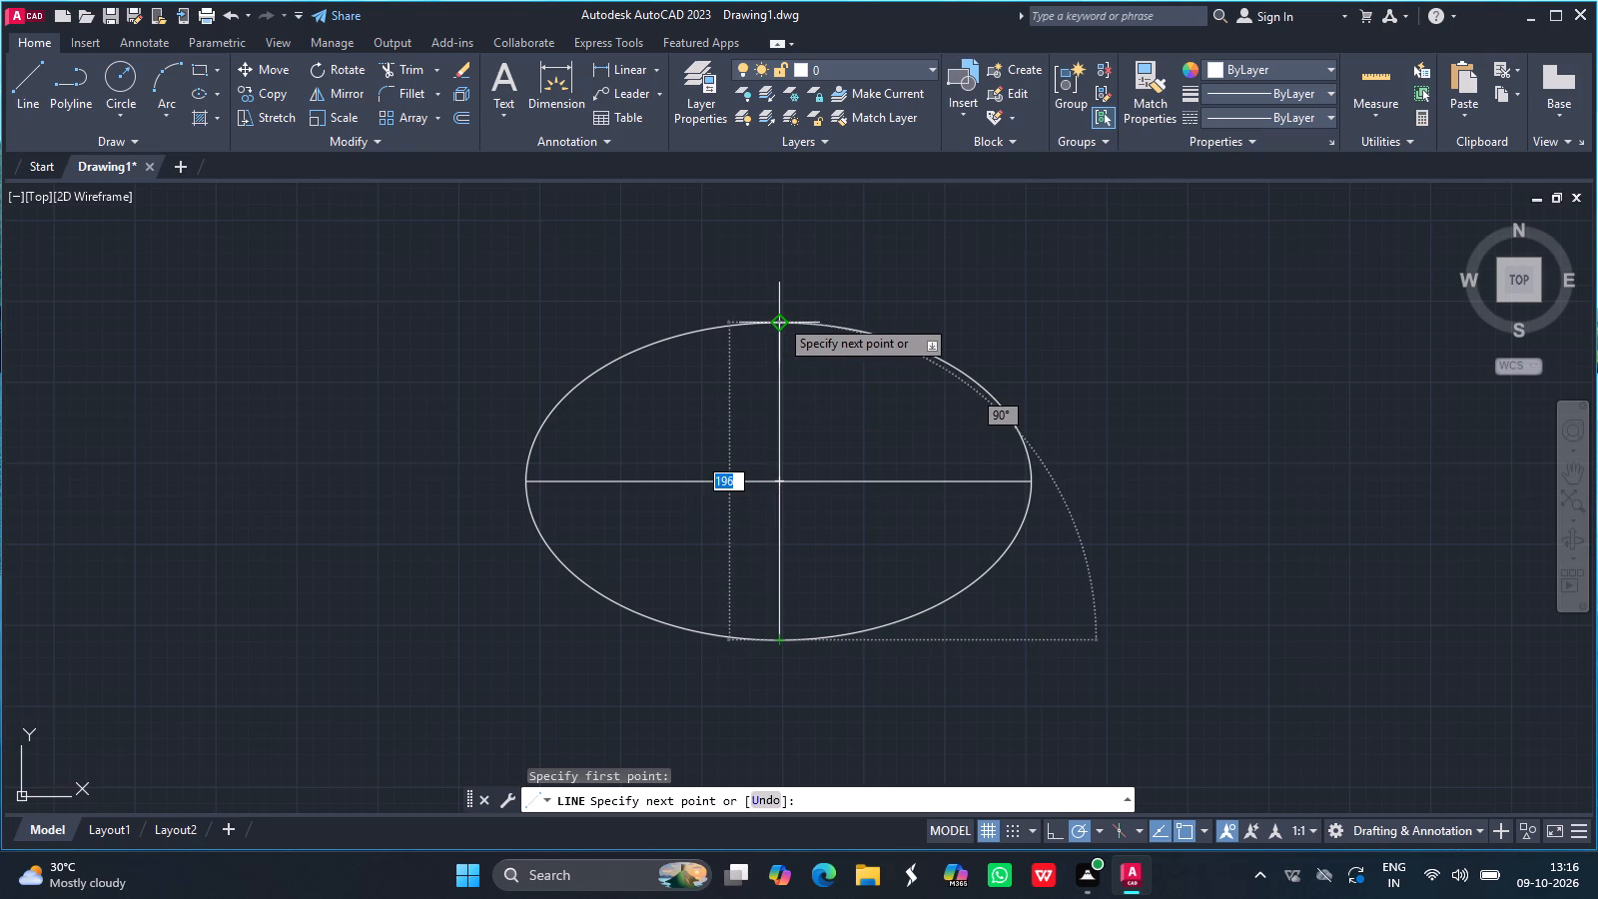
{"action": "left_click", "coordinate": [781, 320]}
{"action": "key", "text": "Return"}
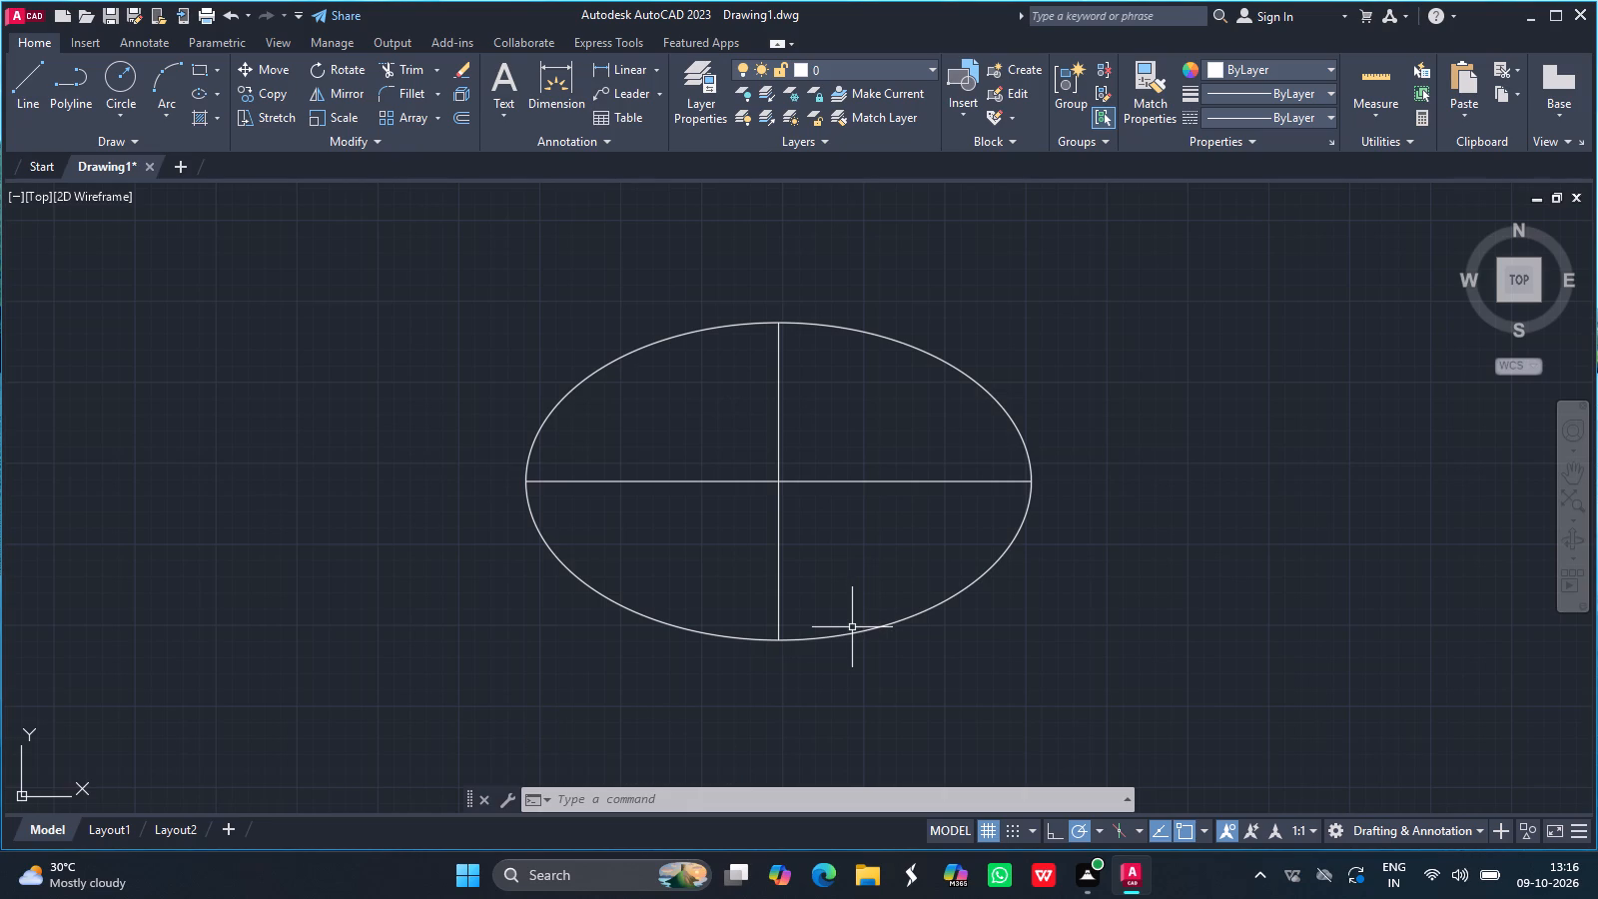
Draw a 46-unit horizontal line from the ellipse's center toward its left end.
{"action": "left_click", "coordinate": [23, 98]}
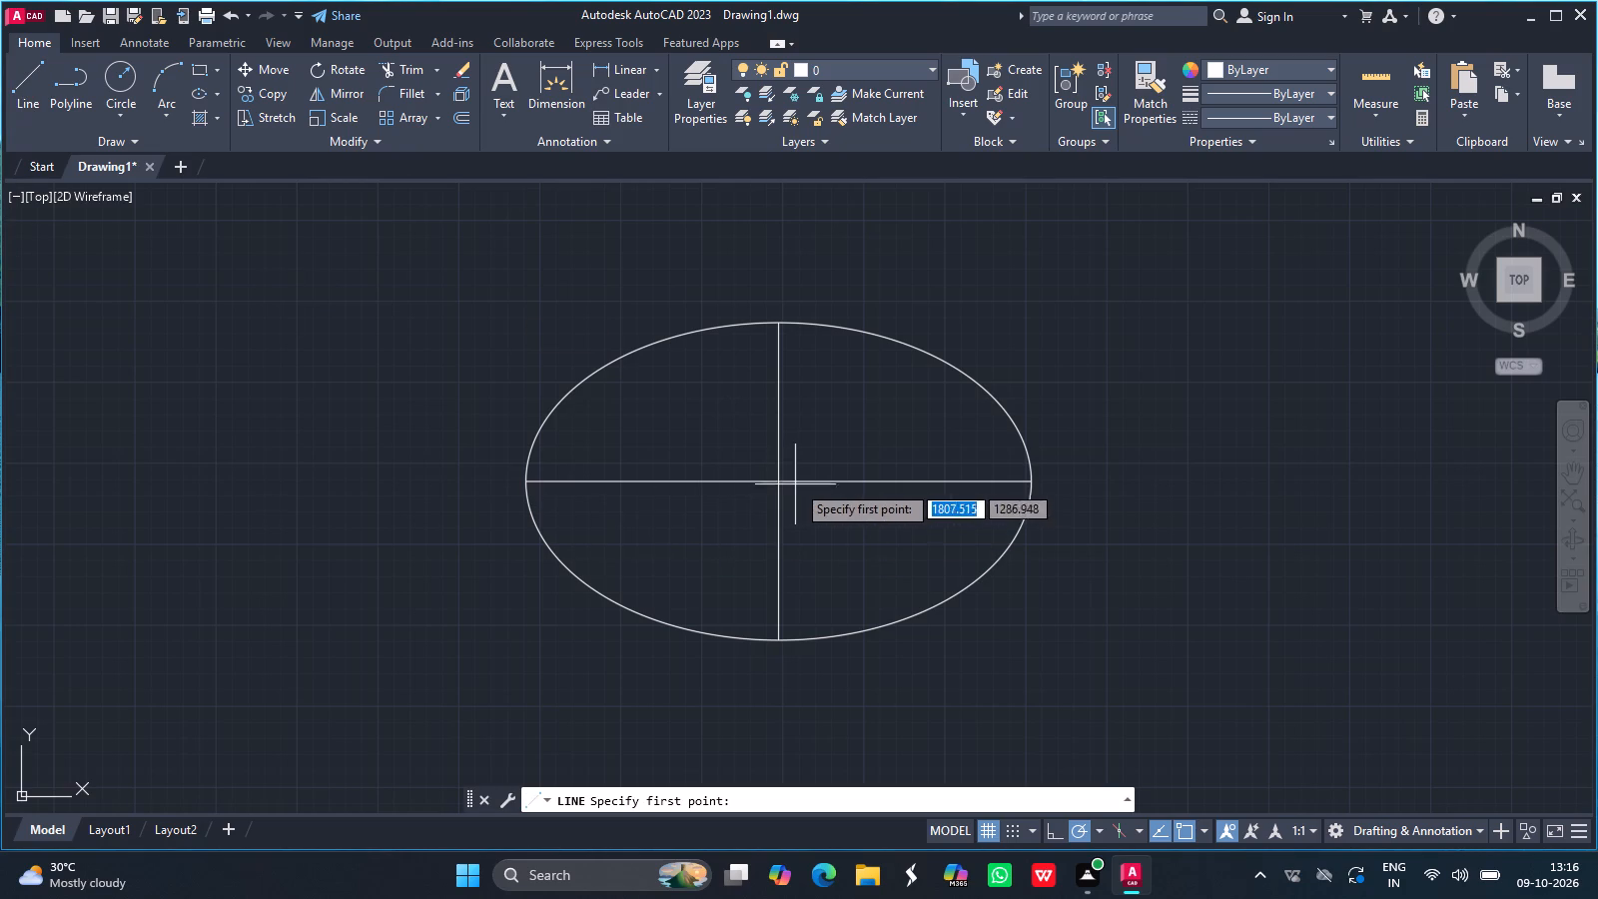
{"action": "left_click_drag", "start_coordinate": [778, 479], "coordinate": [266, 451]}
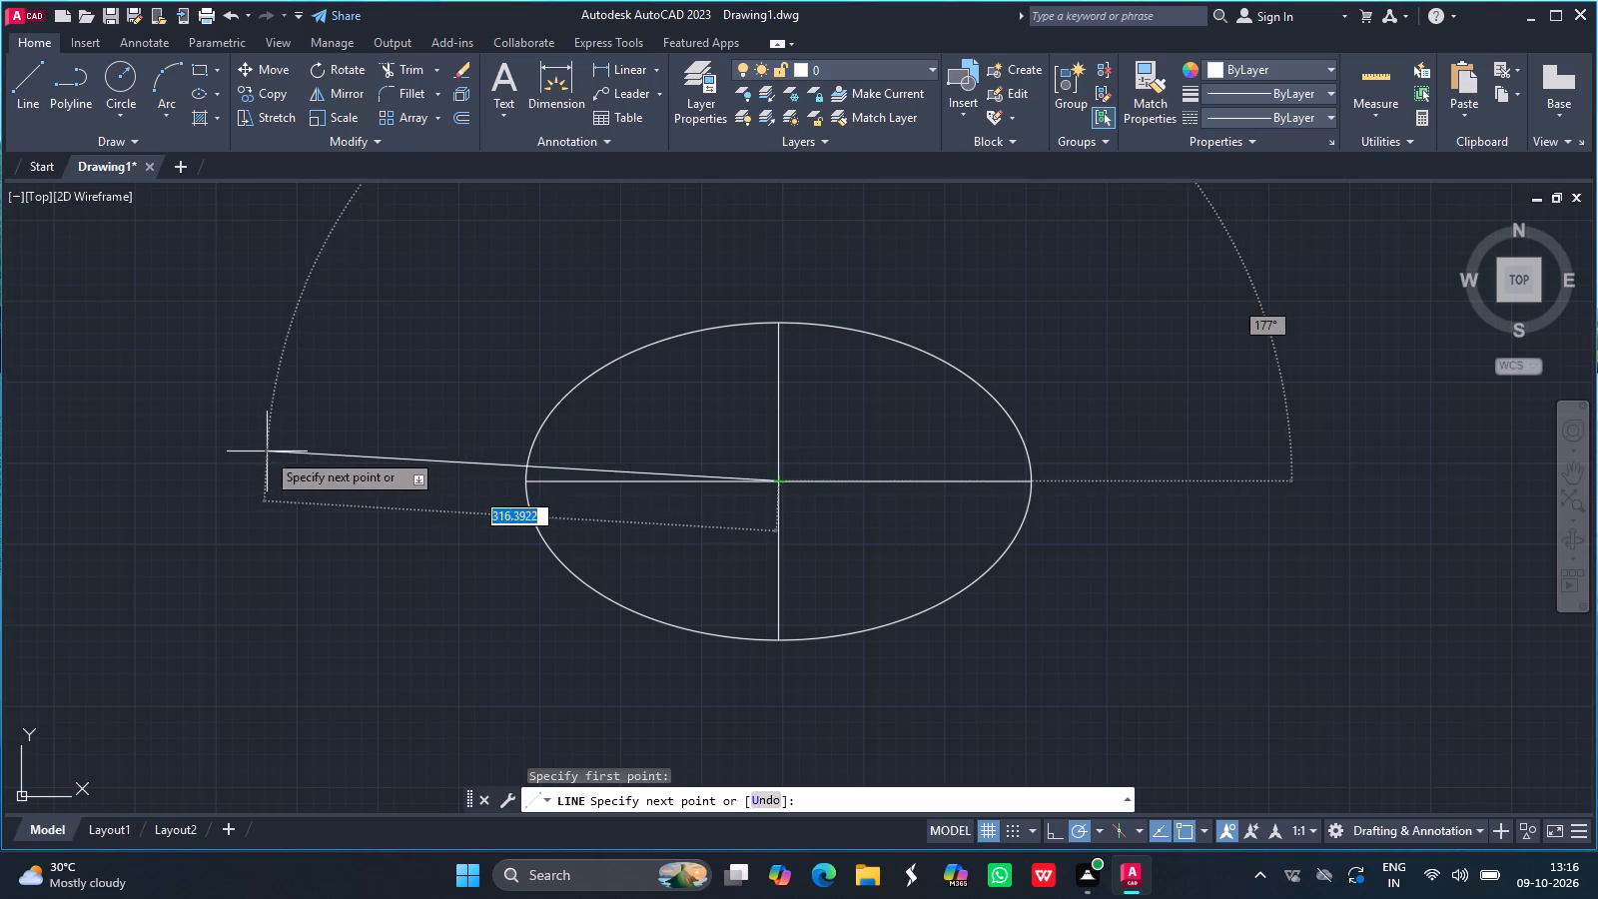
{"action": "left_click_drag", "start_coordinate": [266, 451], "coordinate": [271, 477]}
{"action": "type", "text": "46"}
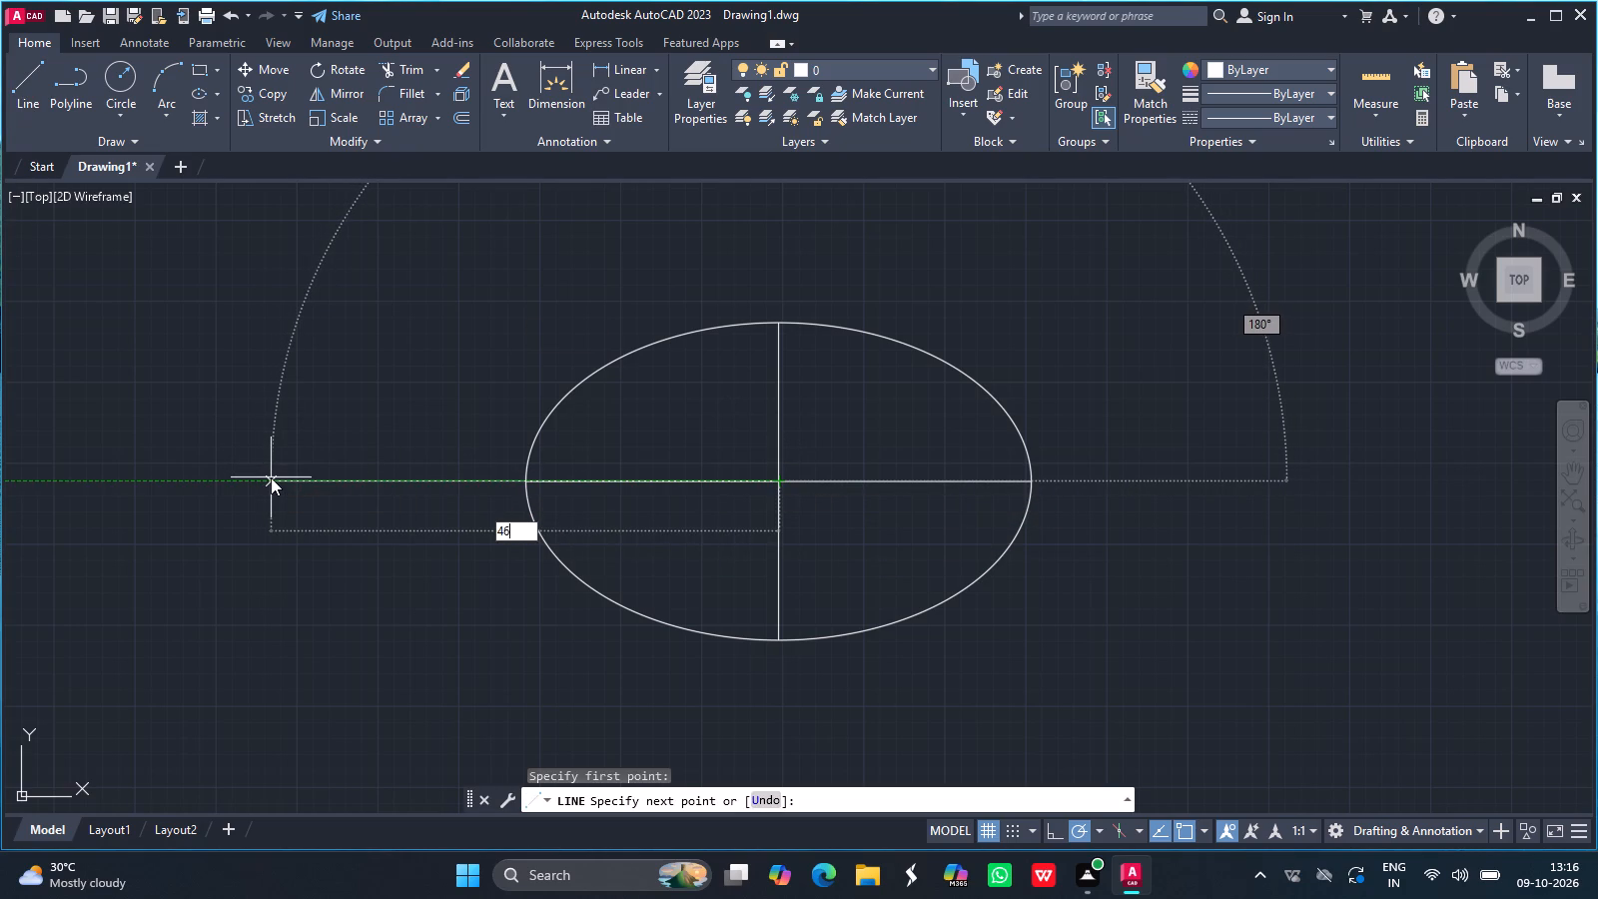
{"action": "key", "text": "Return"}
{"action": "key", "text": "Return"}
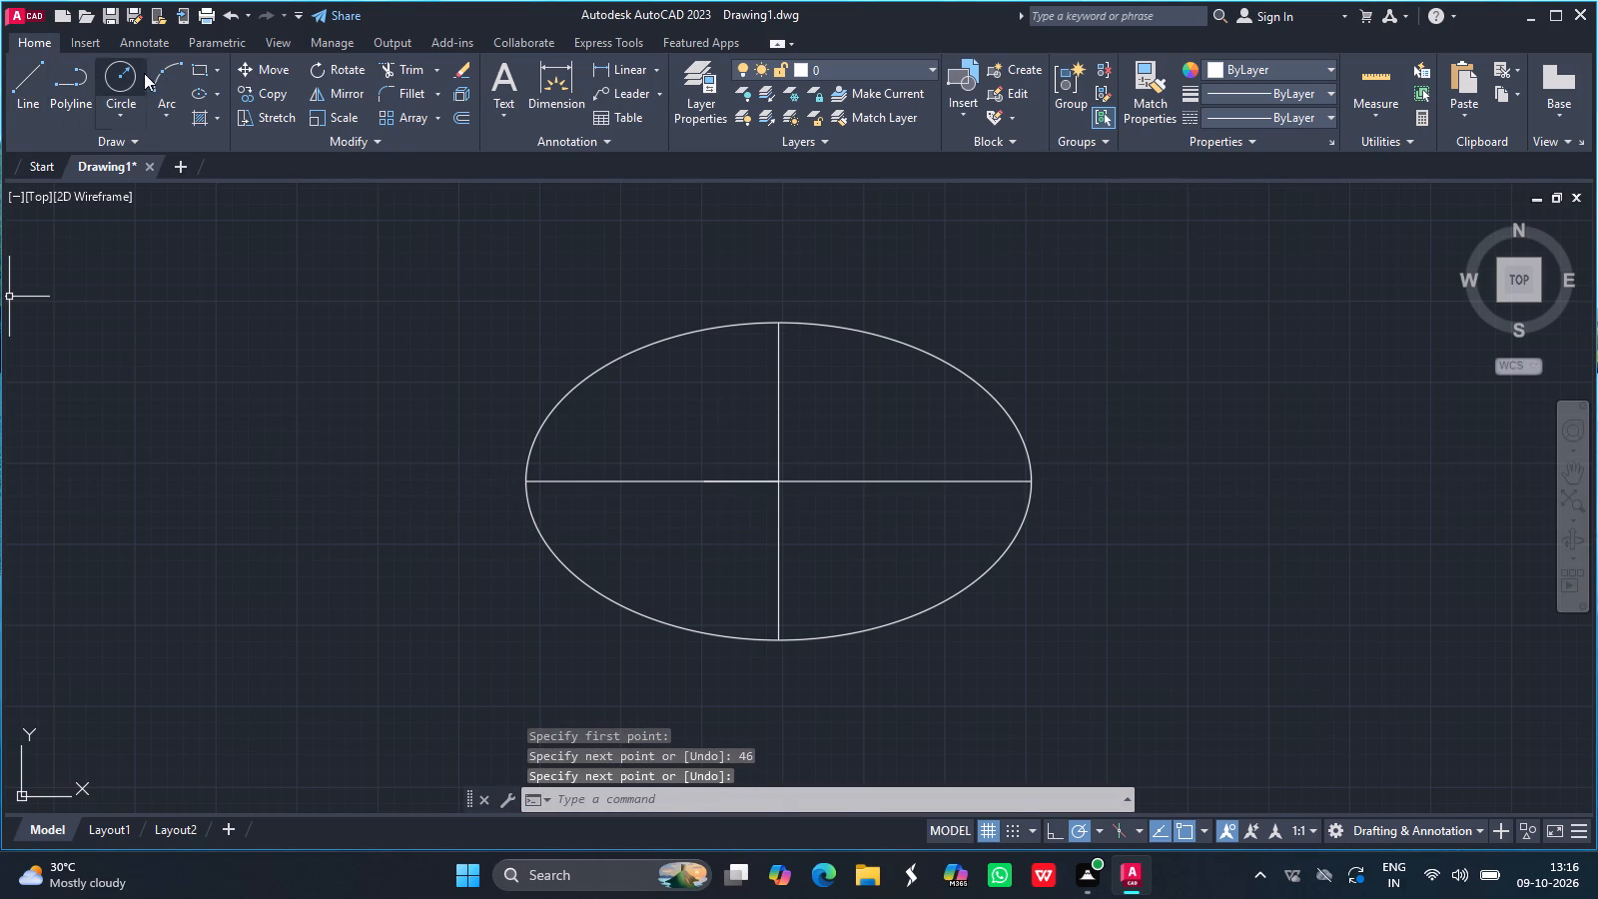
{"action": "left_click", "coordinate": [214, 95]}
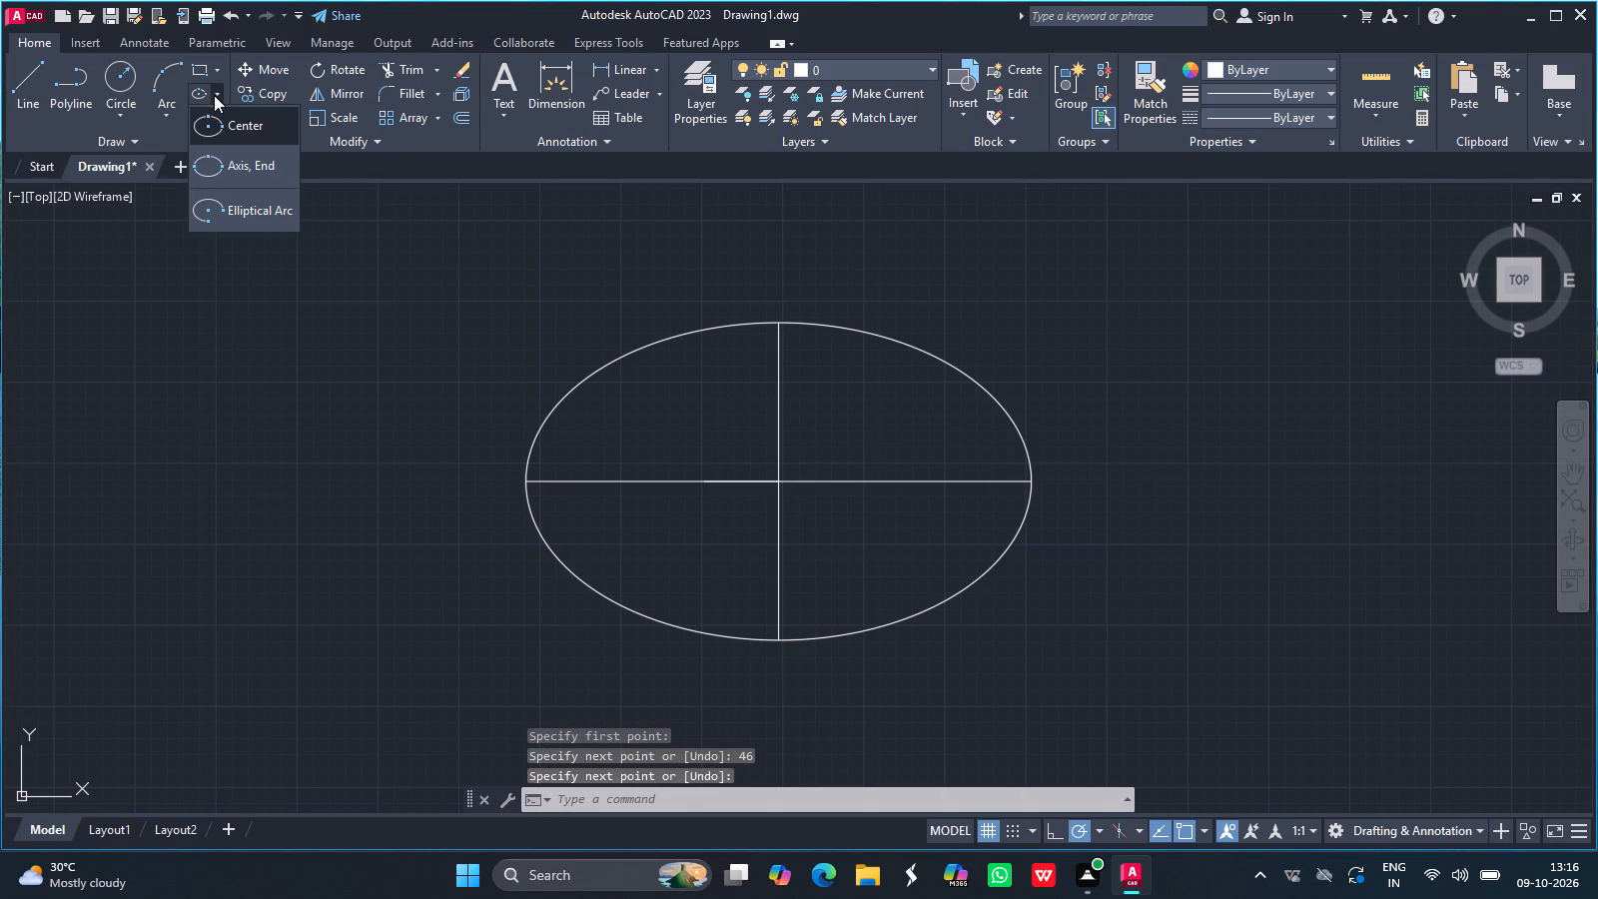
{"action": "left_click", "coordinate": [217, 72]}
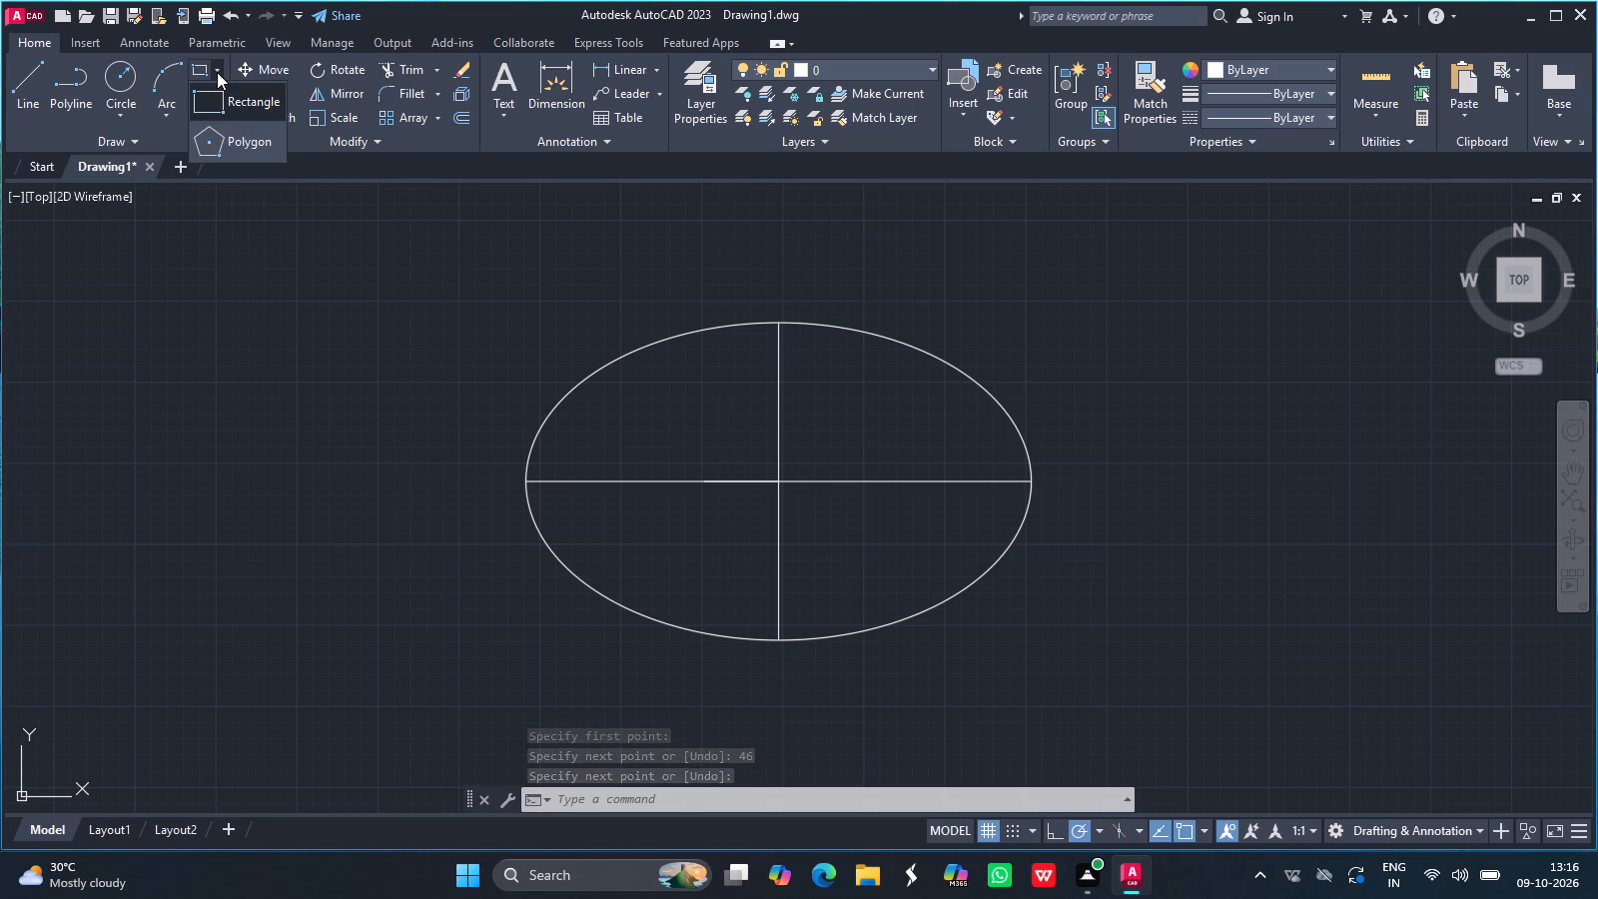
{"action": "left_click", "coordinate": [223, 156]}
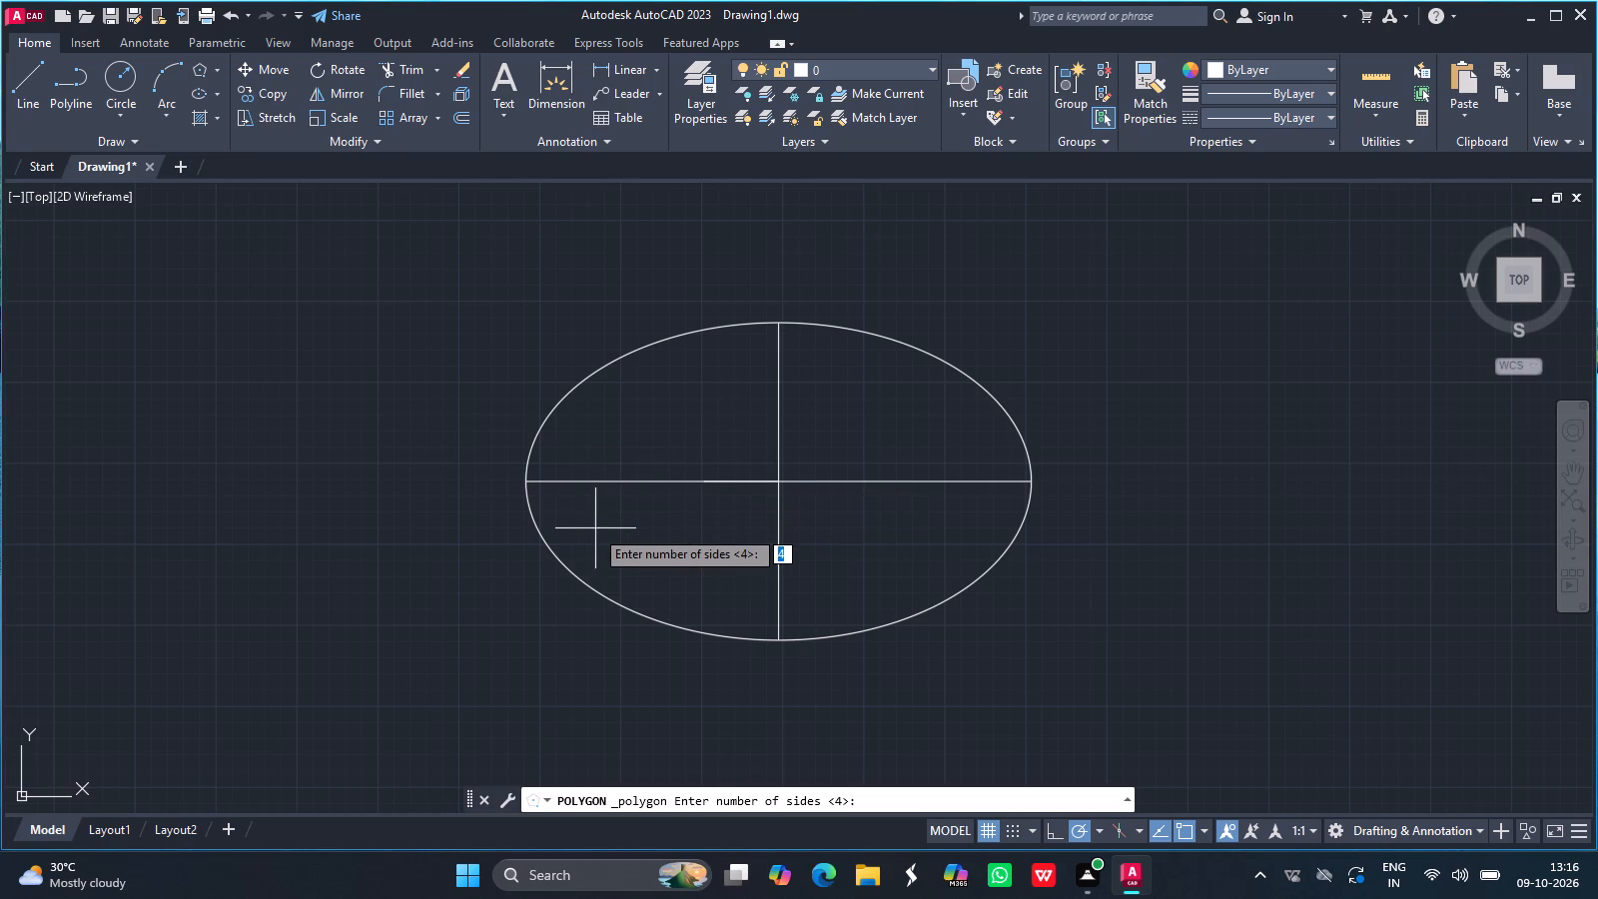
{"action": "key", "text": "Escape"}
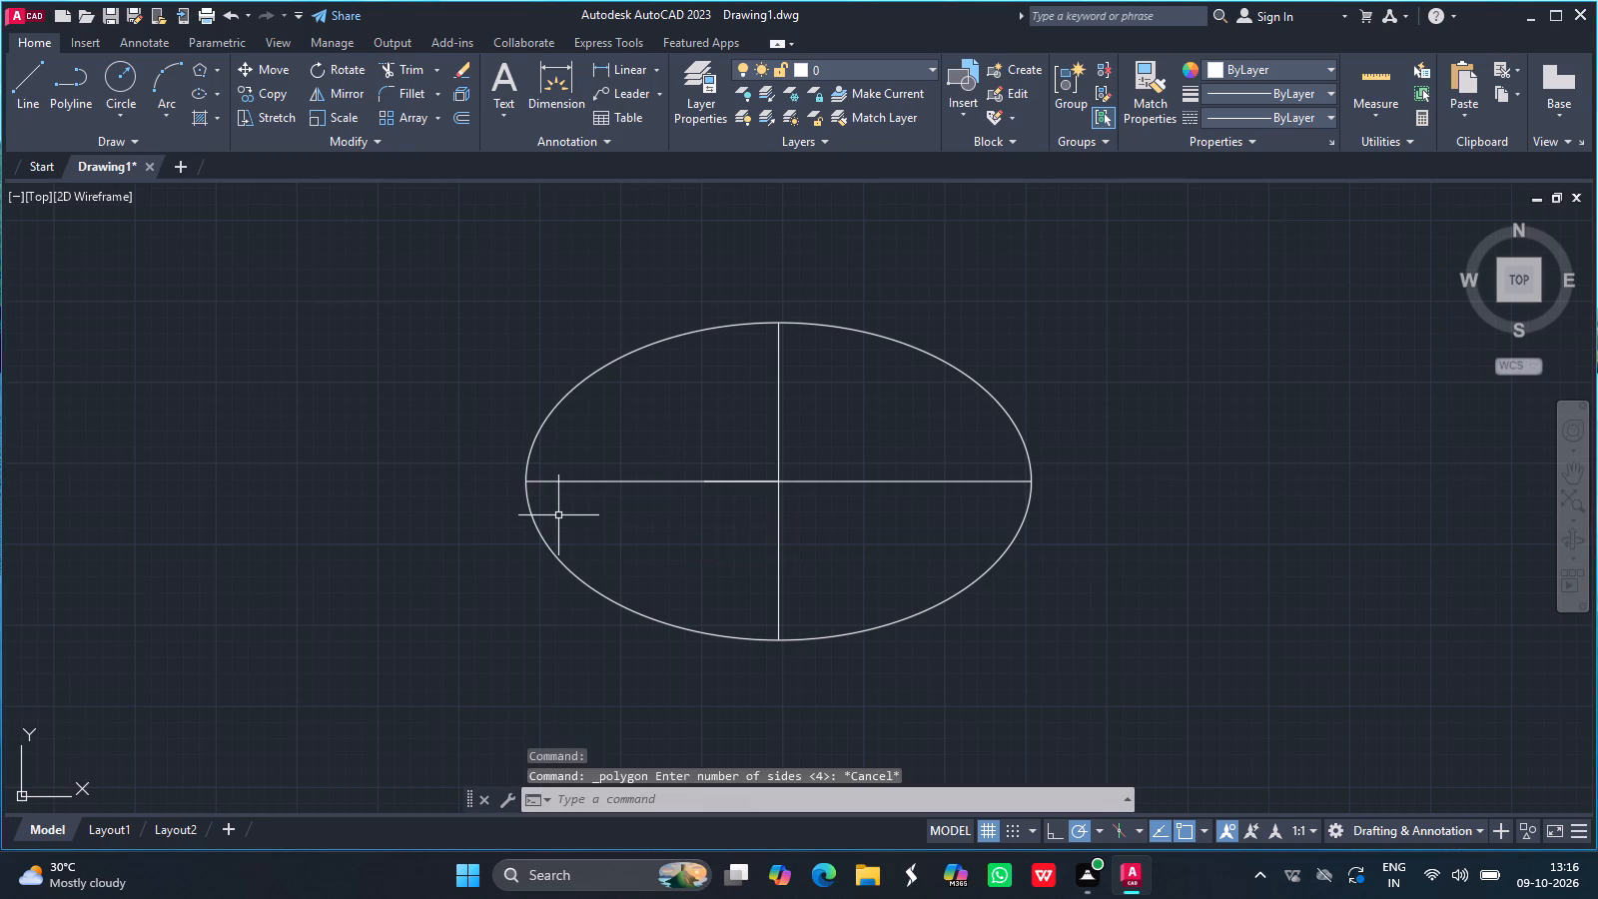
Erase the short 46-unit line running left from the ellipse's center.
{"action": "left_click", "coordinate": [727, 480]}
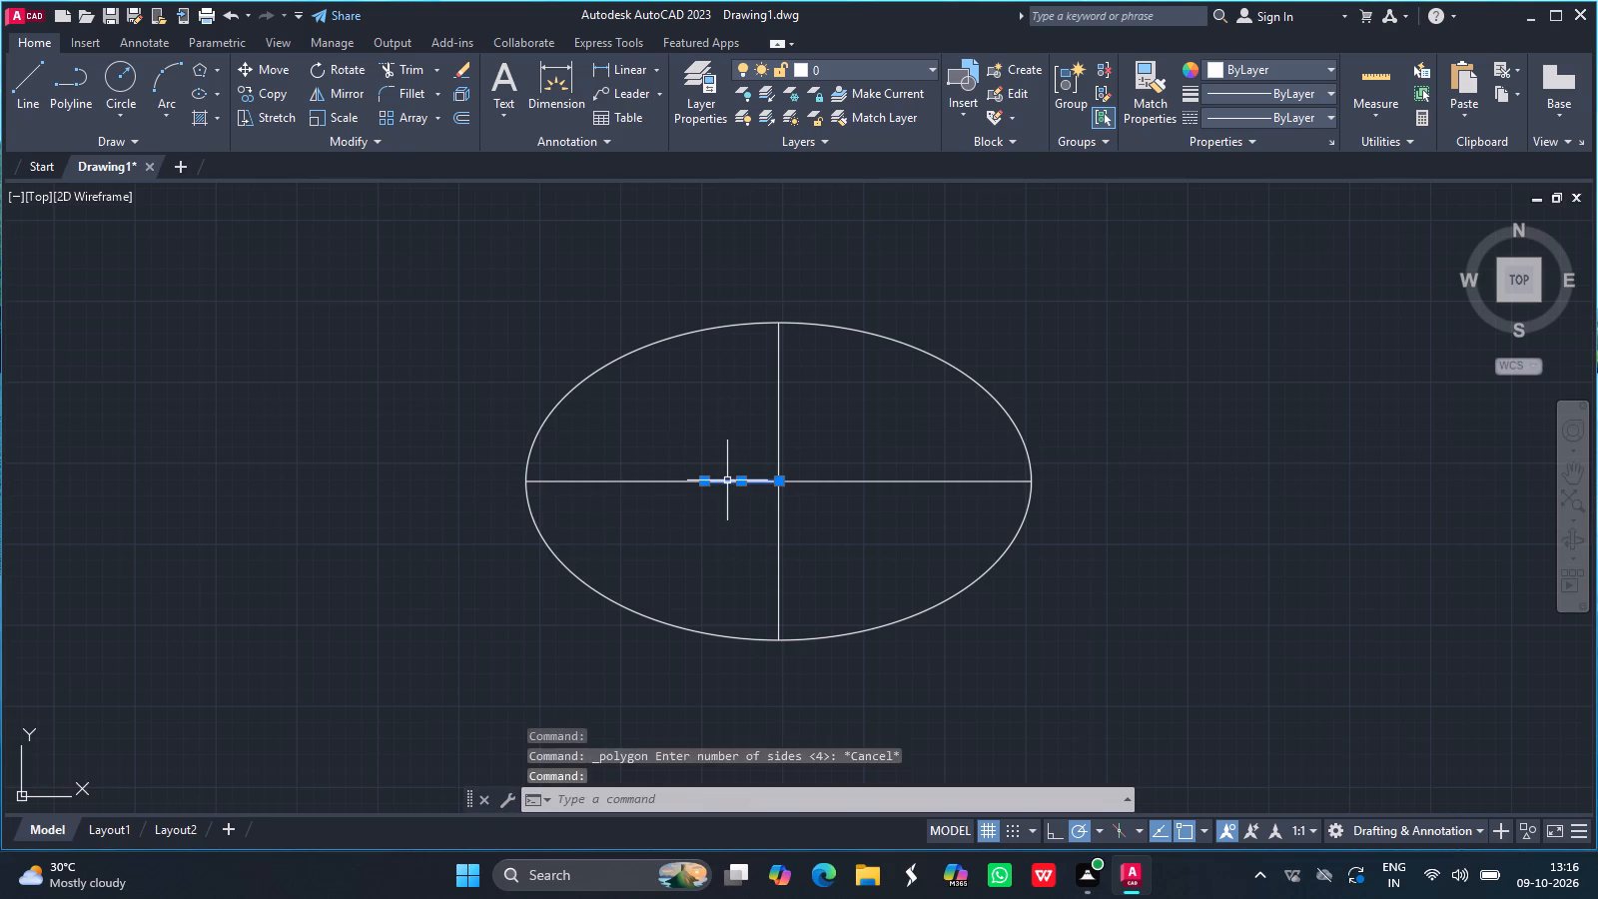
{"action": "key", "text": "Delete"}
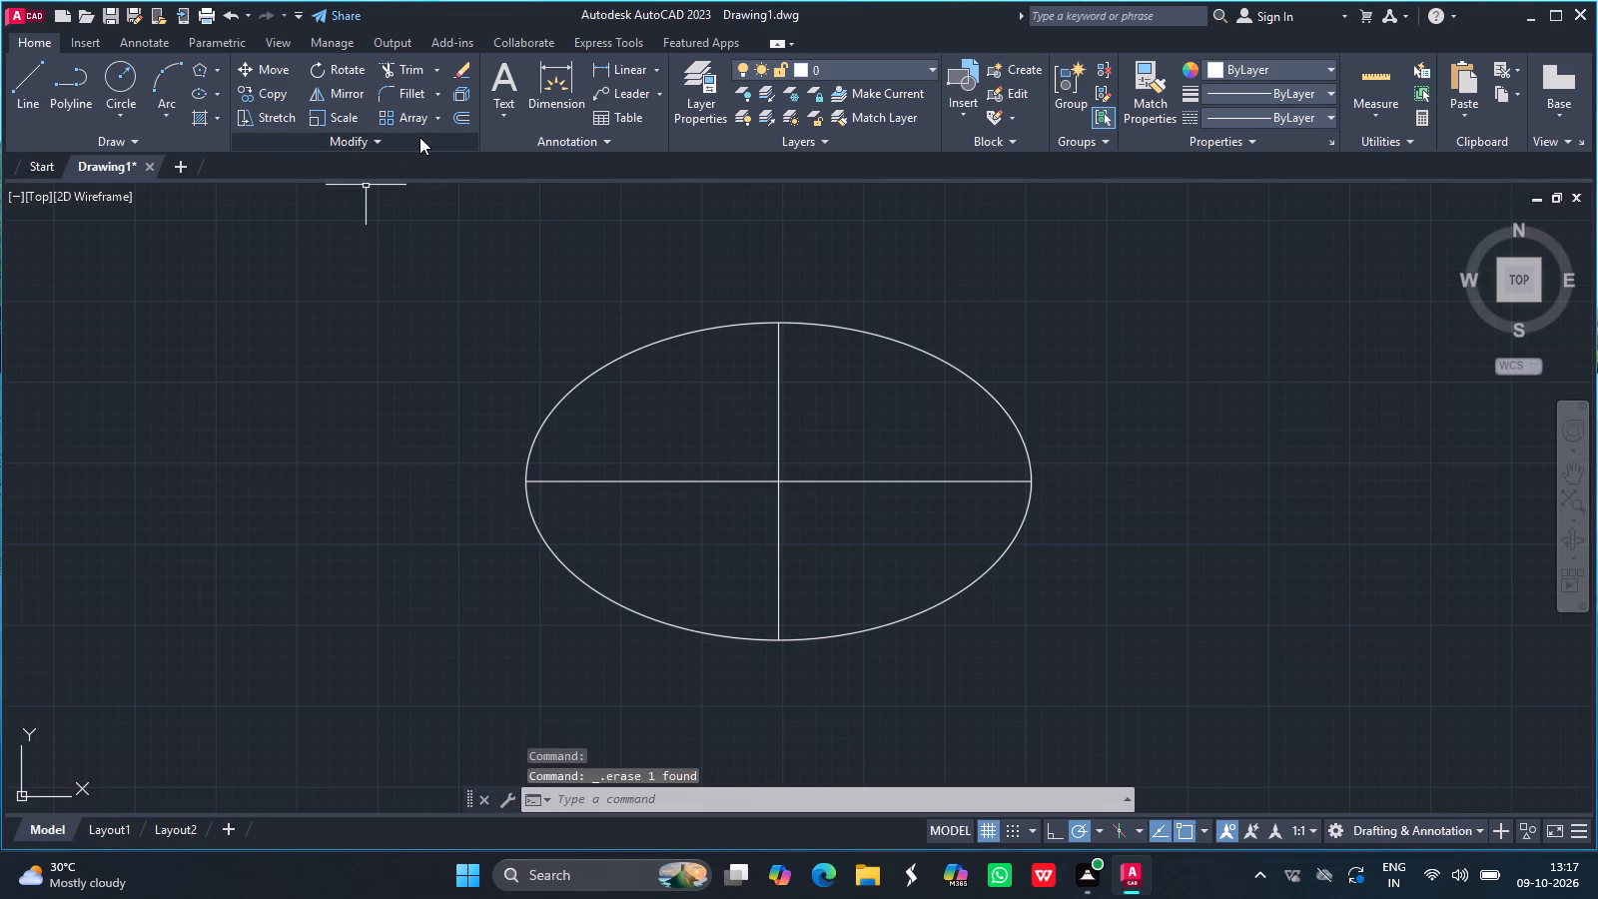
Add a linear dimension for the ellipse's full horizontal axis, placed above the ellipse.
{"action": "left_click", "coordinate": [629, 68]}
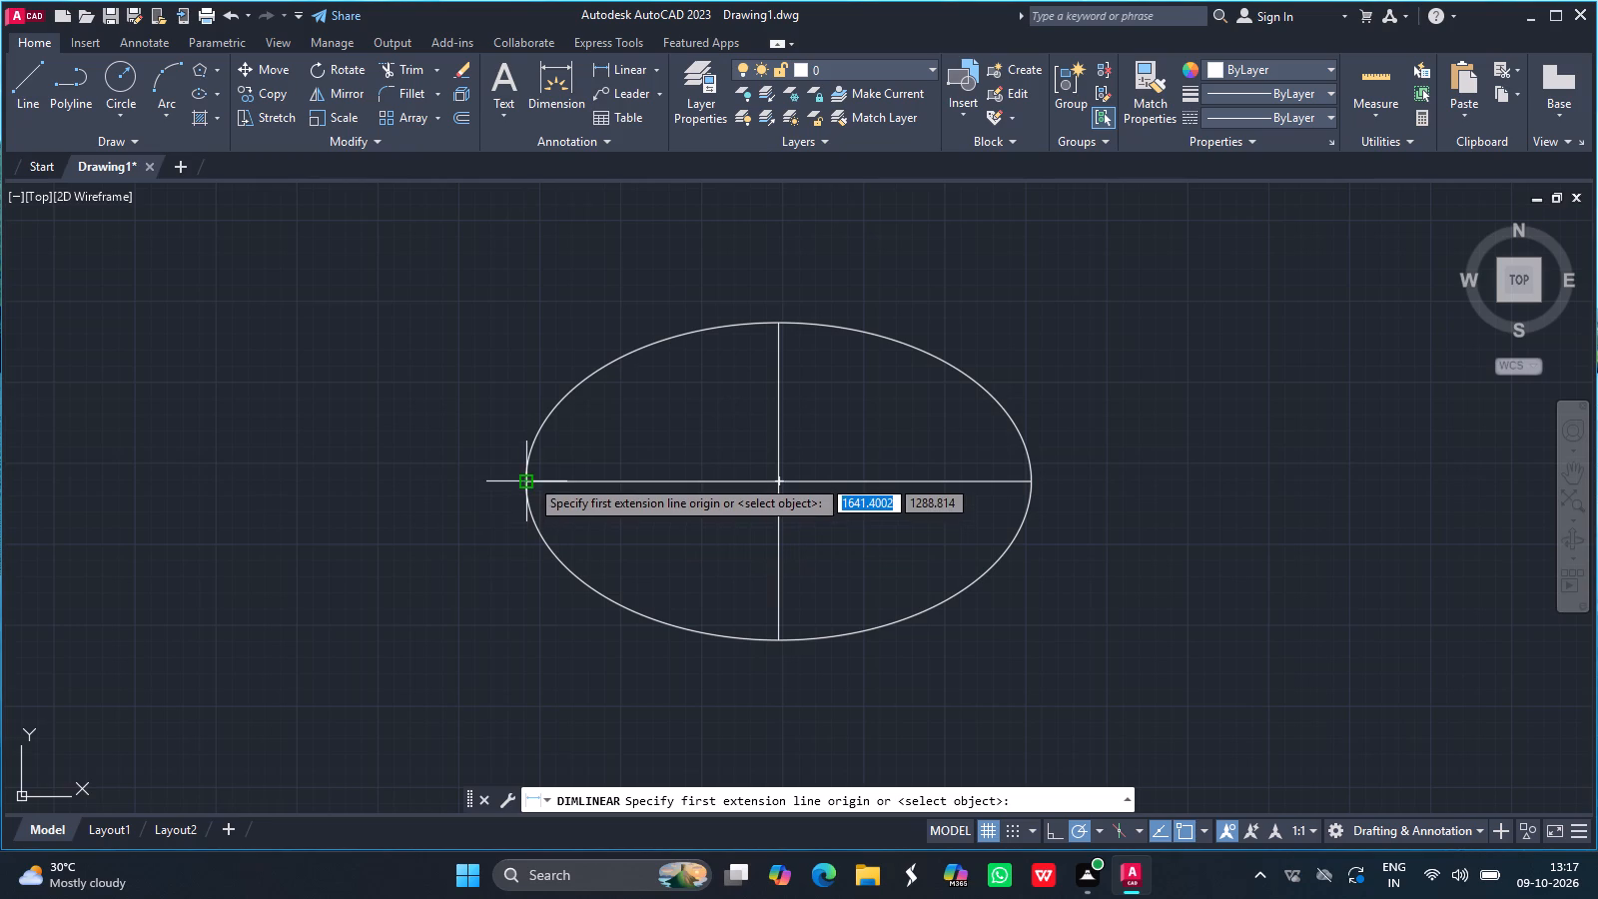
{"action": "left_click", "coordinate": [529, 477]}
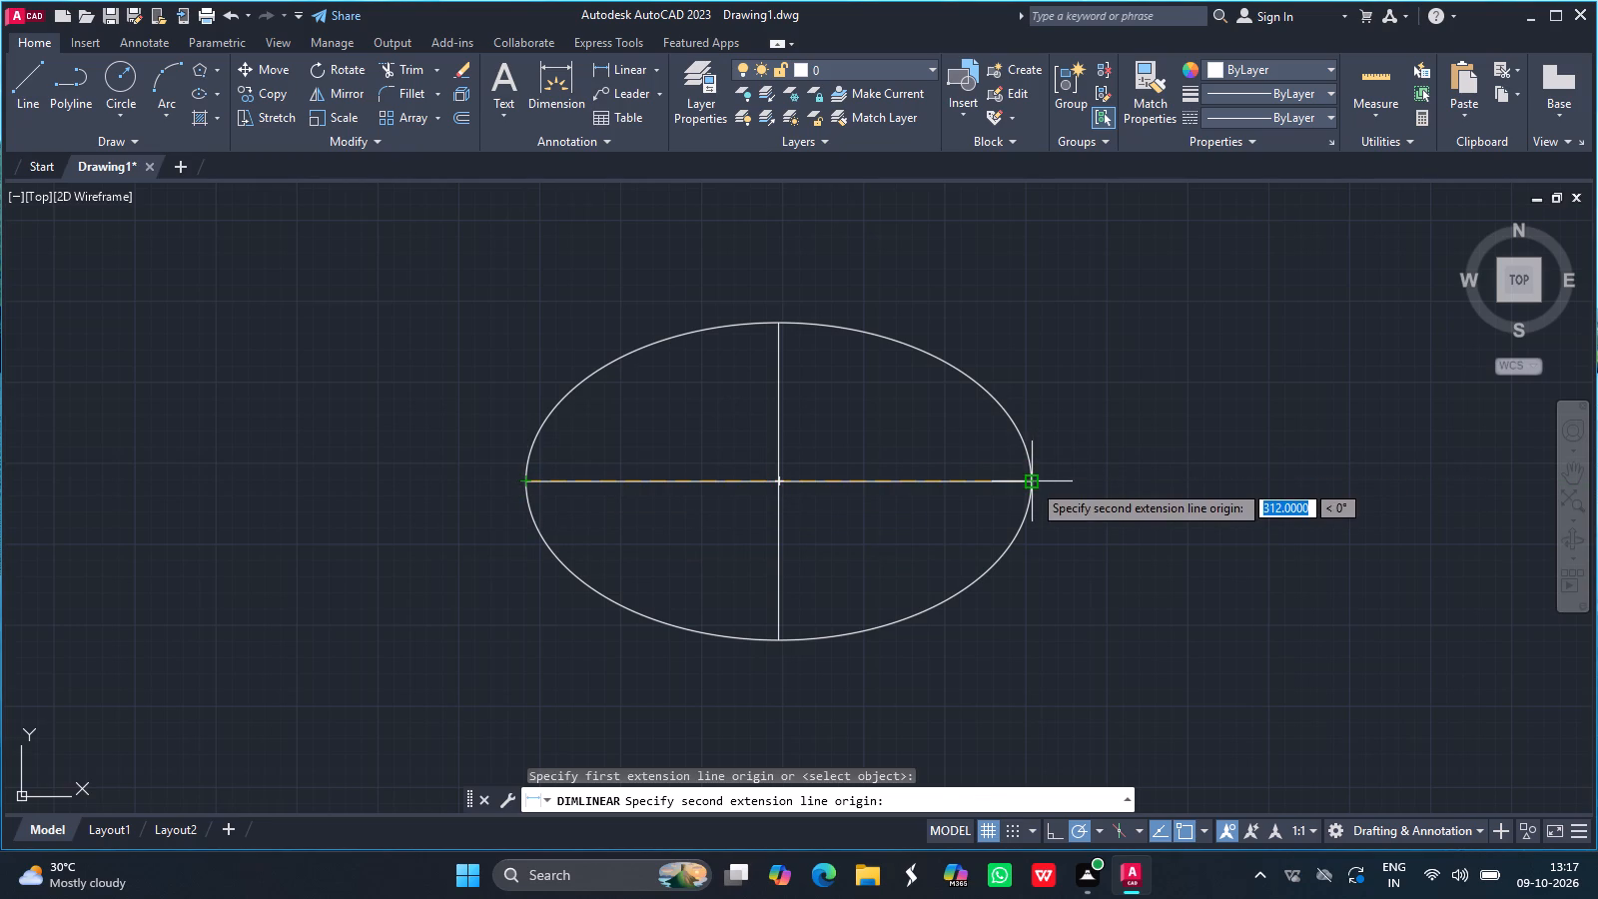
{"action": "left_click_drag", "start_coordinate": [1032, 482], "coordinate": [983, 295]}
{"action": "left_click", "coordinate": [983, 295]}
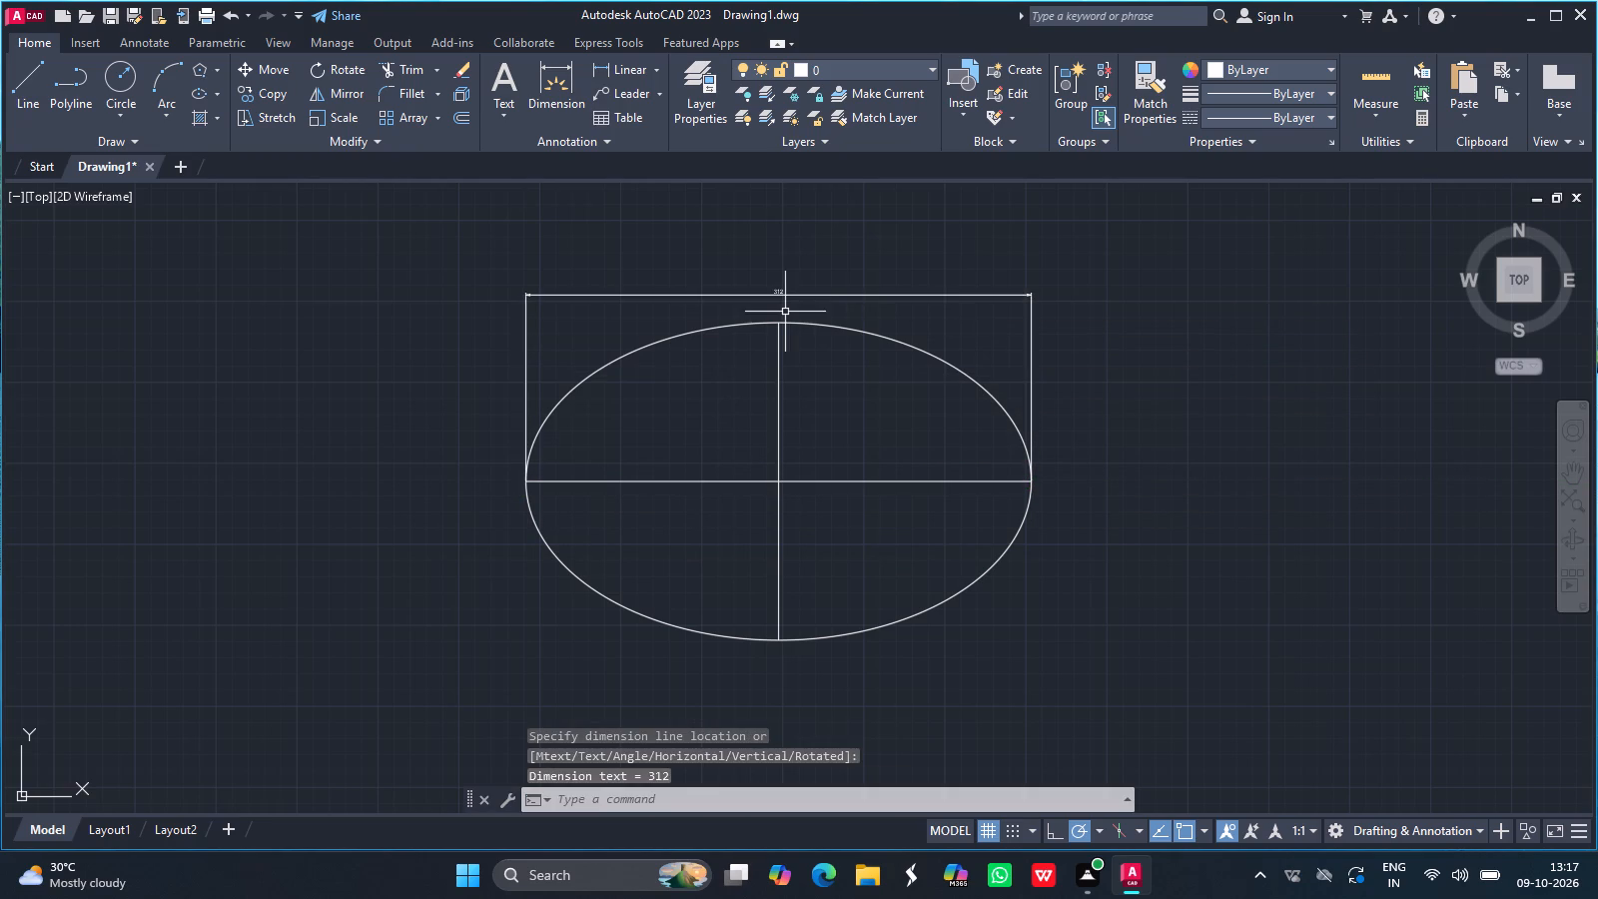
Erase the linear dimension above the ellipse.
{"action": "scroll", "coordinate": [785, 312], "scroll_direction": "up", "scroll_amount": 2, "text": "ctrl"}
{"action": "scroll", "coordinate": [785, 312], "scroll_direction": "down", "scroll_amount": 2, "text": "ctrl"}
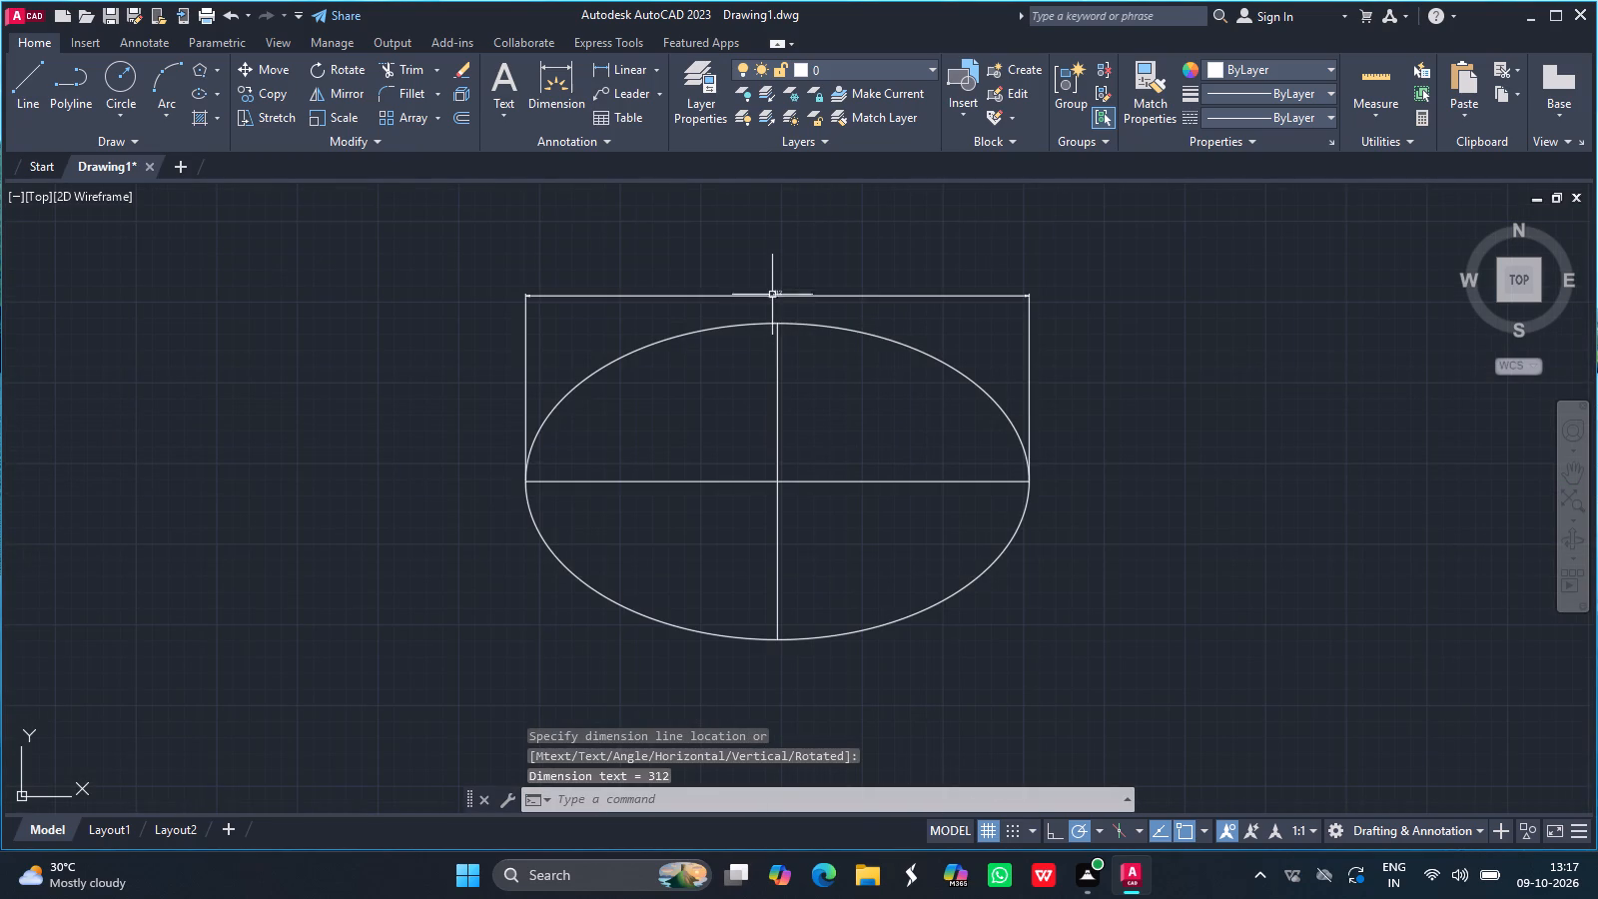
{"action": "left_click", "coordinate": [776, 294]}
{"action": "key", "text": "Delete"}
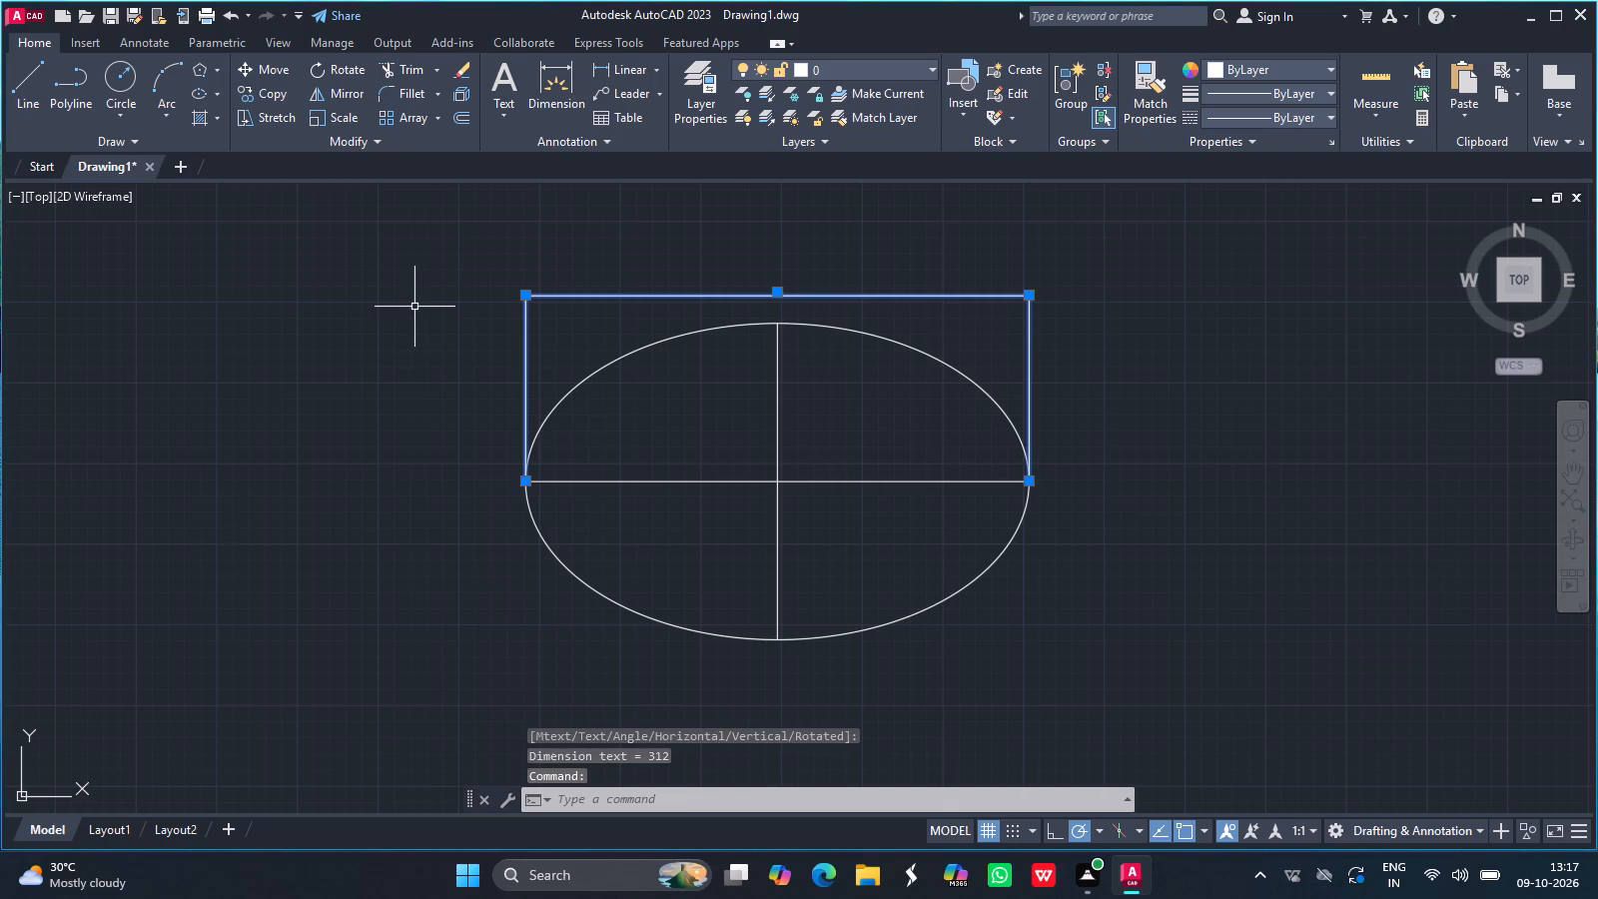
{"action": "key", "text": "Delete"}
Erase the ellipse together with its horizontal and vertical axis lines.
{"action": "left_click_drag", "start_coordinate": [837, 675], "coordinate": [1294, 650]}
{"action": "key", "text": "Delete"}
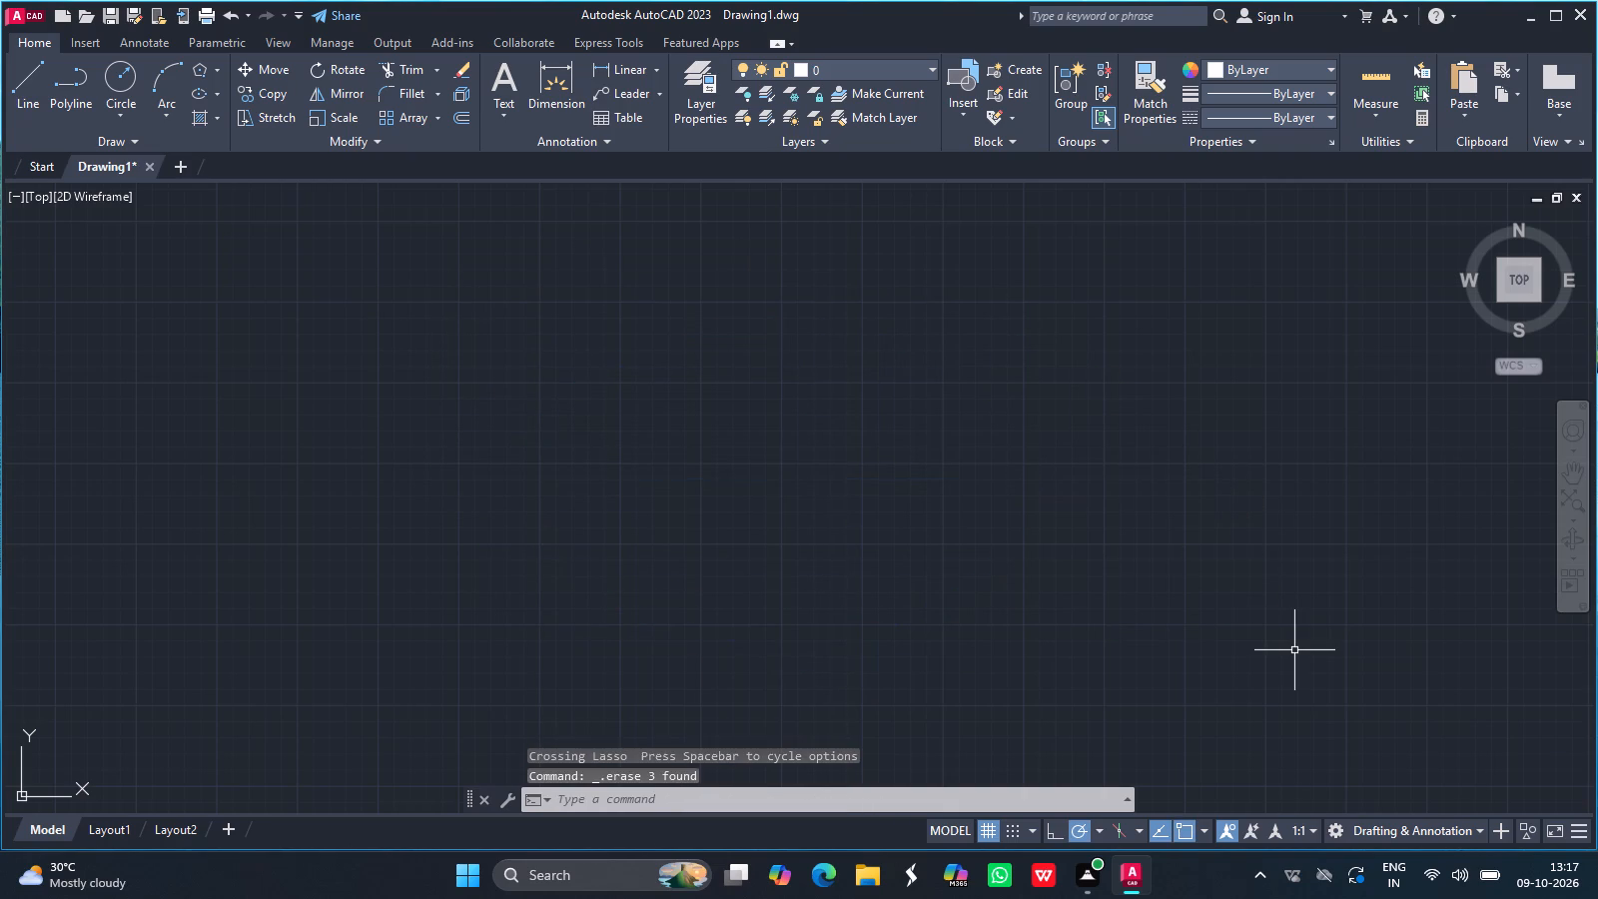
Draw an ellipse from its center with a horizontal half-axis of 78 and a vertical half-axis of 49.
{"action": "left_click", "coordinate": [199, 94]}
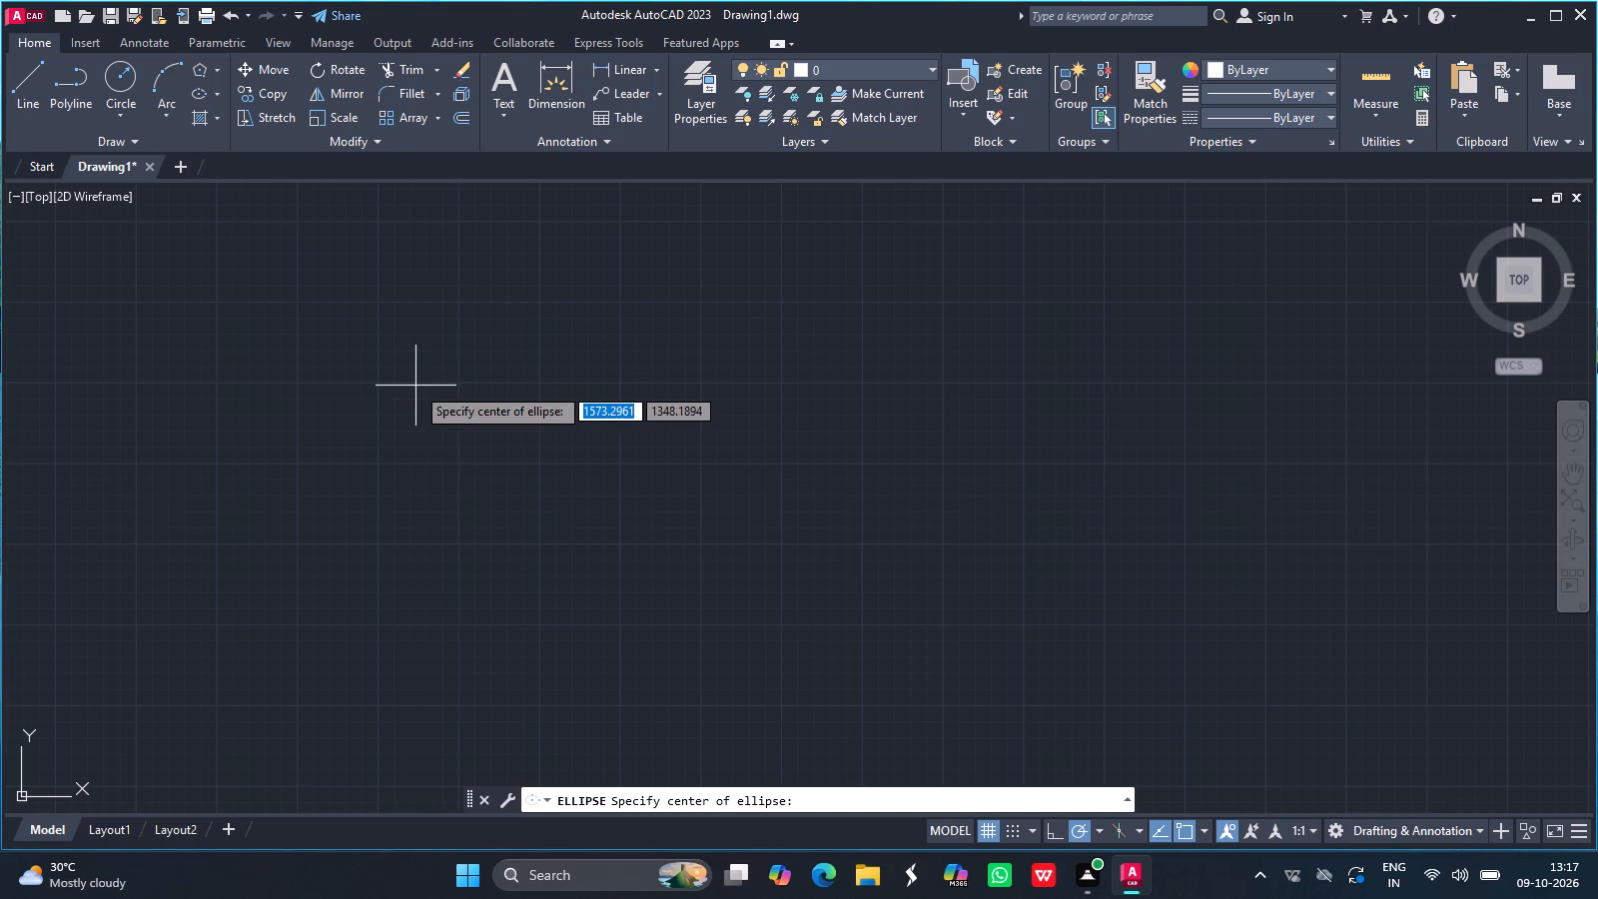
{"action": "left_click", "coordinate": [662, 515]}
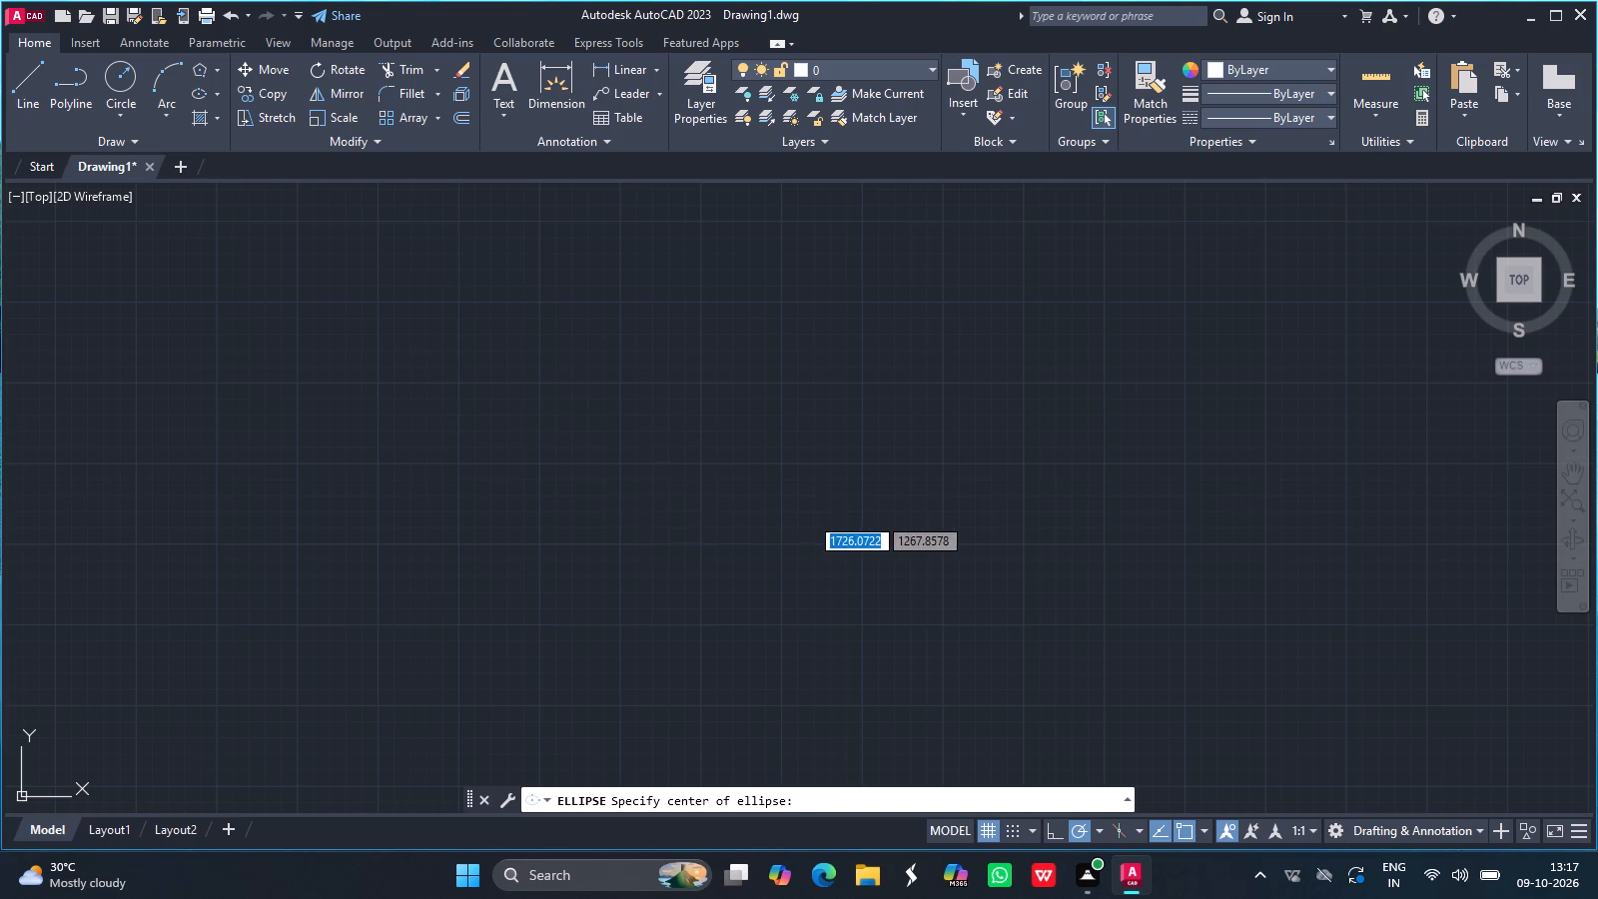
{"action": "type", "text": "78"}
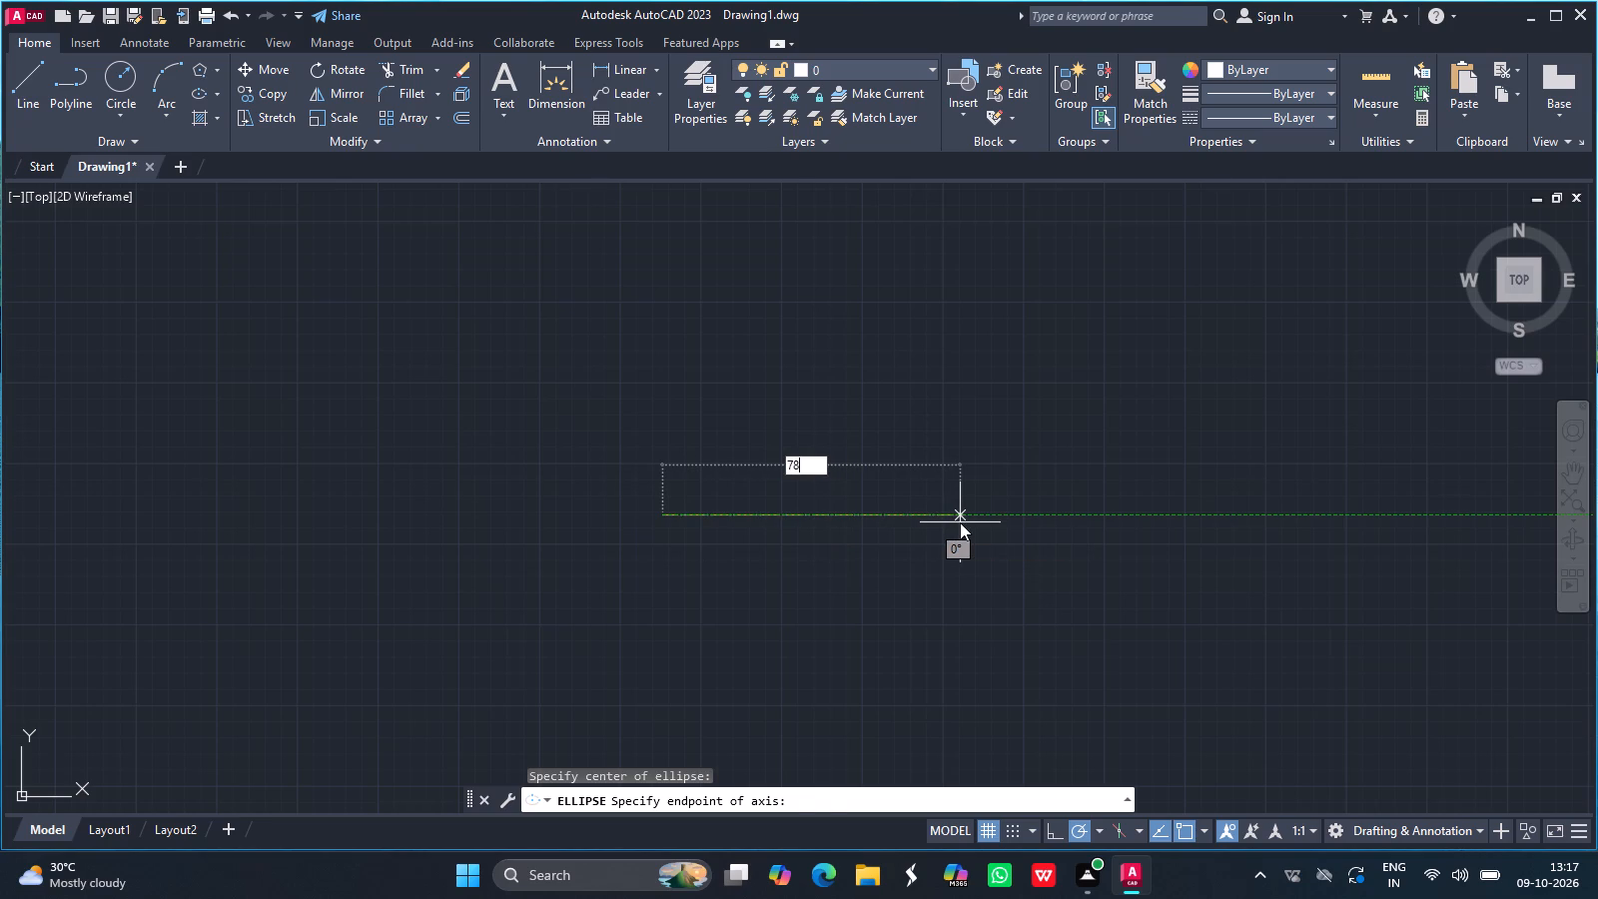
{"action": "key", "text": "Return"}
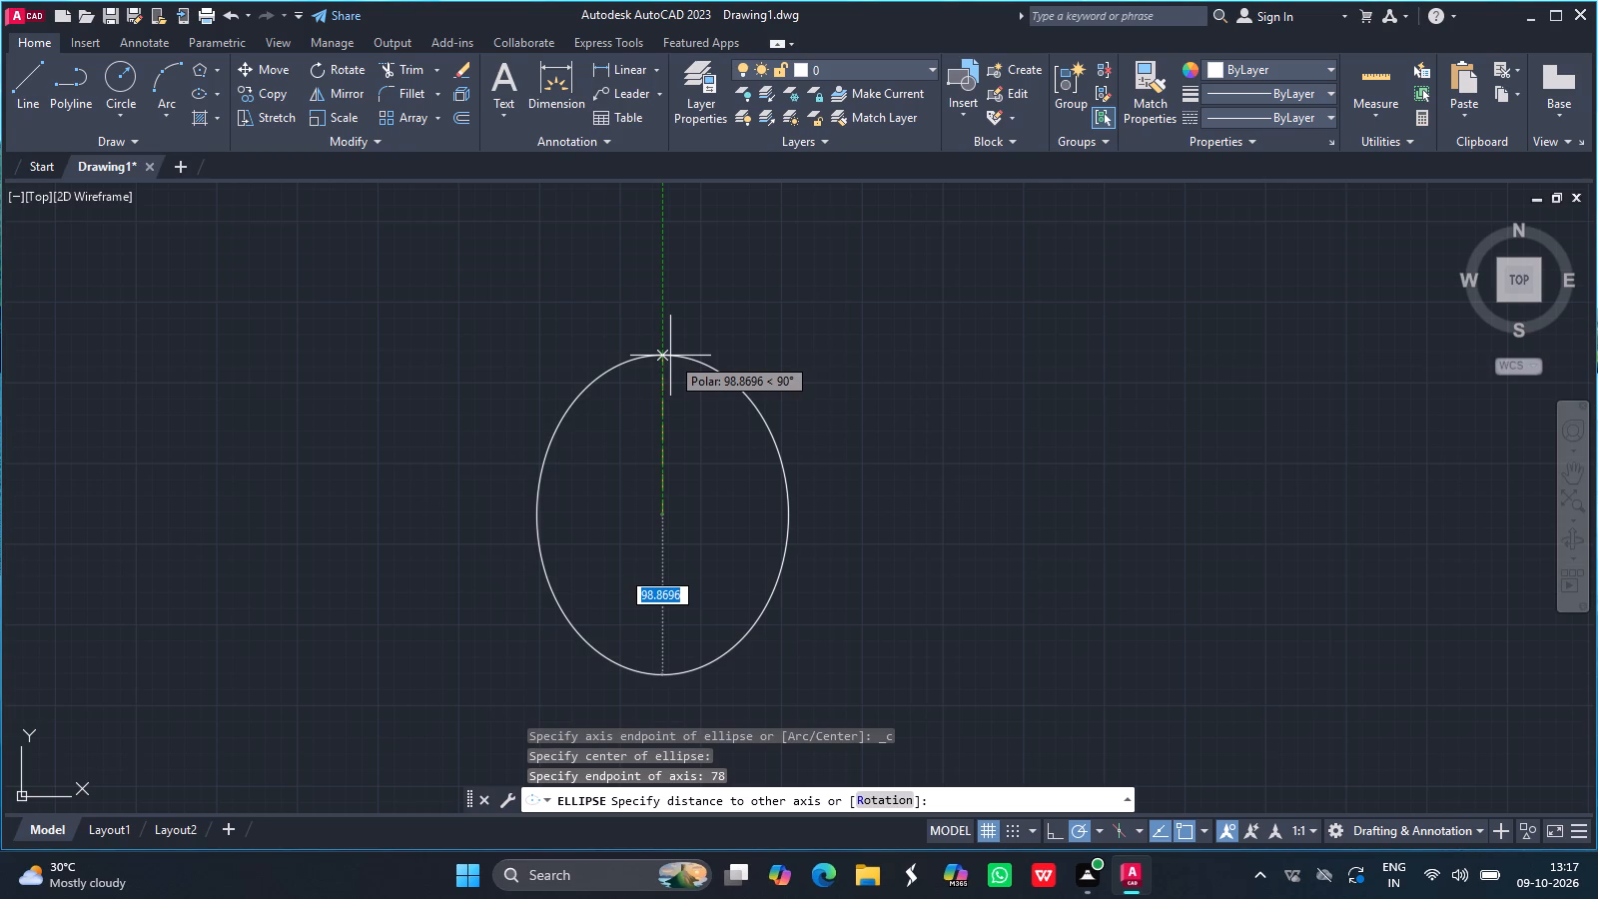
{"action": "type", "text": "49"}
{"action": "key", "text": "Return"}
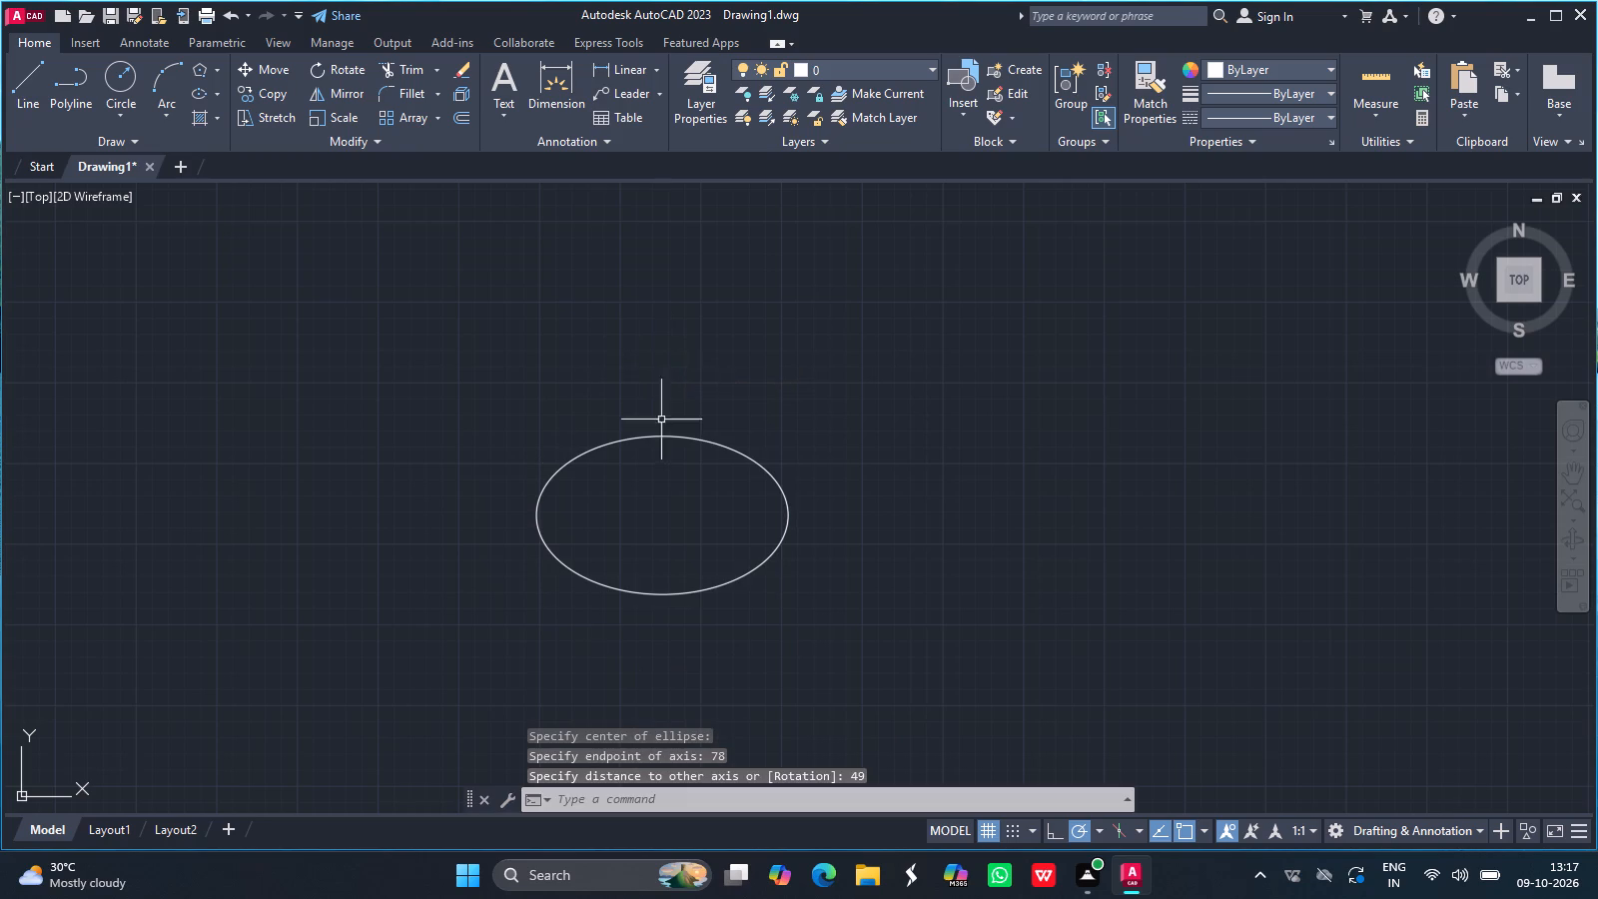
Draw a vertical axis line from the ellipse's bottom quadrant to its top quadrant.
{"action": "scroll", "coordinate": [640, 484], "scroll_direction": "up", "scroll_amount": 2, "text": "ctrl"}
{"action": "scroll", "coordinate": [640, 484], "scroll_direction": "down", "scroll_amount": 1, "text": "ctrl"}
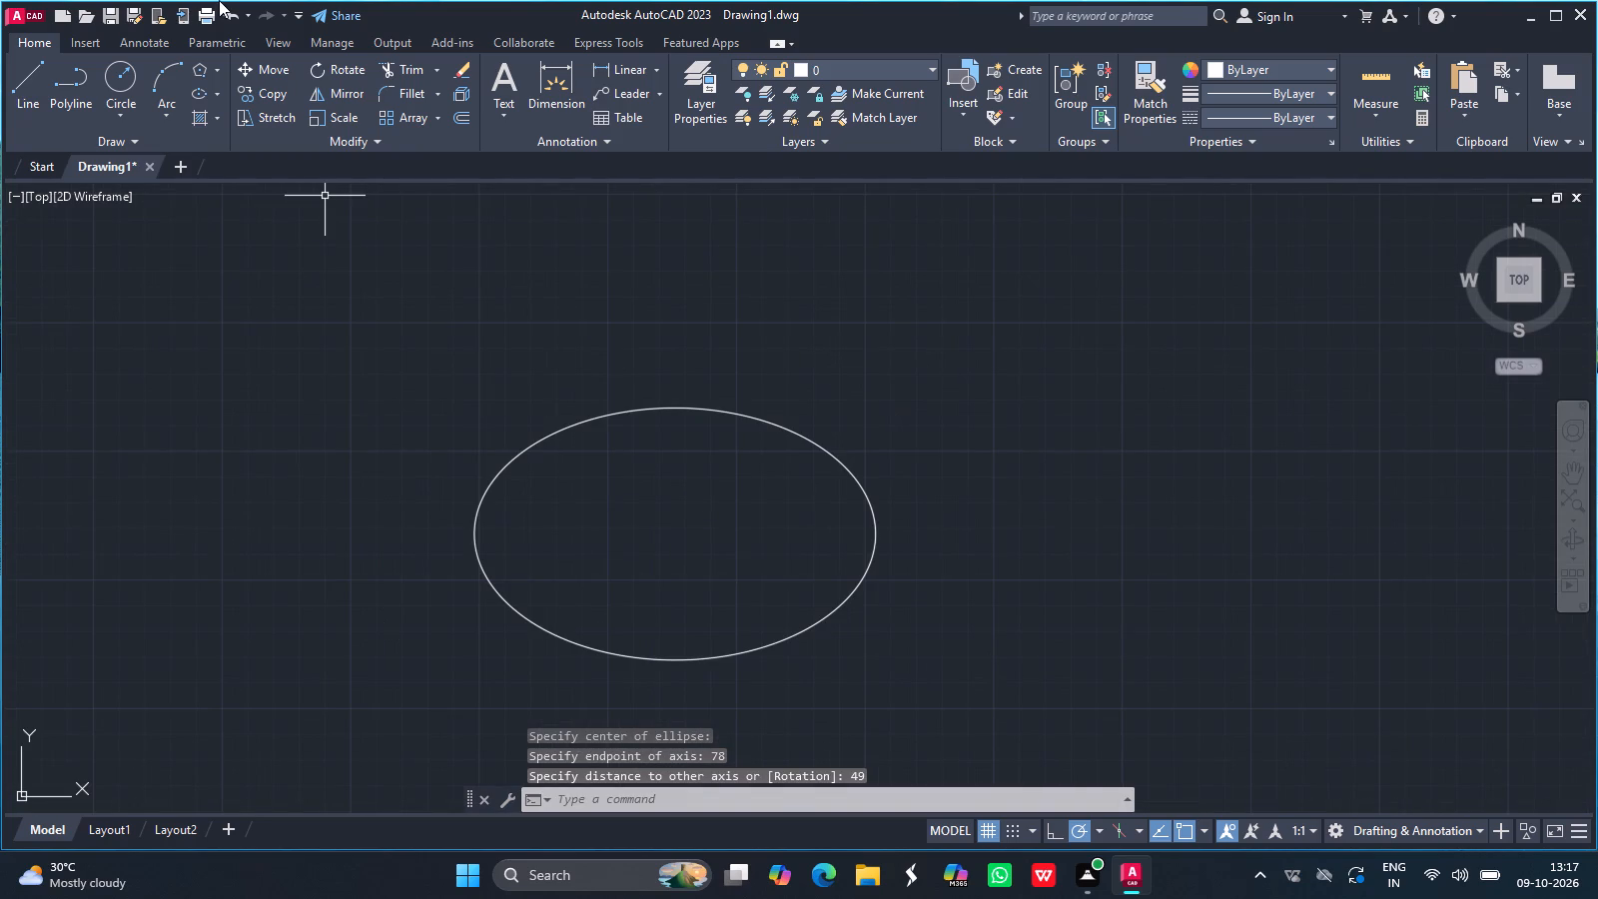
{"action": "left_click", "coordinate": [18, 71]}
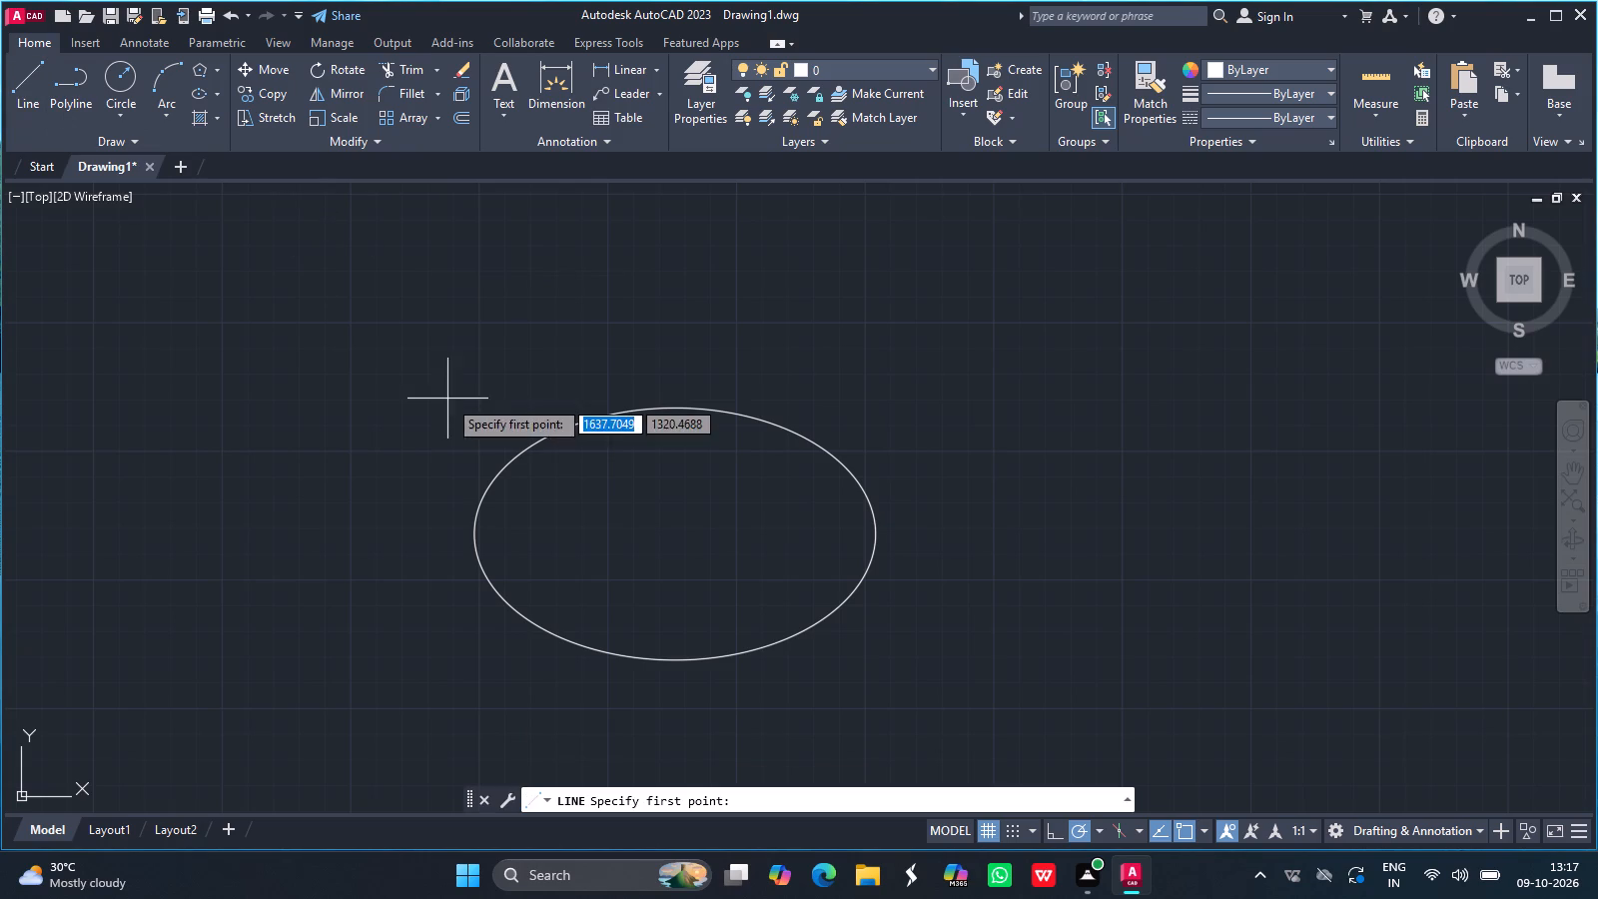
{"action": "left_click", "coordinate": [677, 659]}
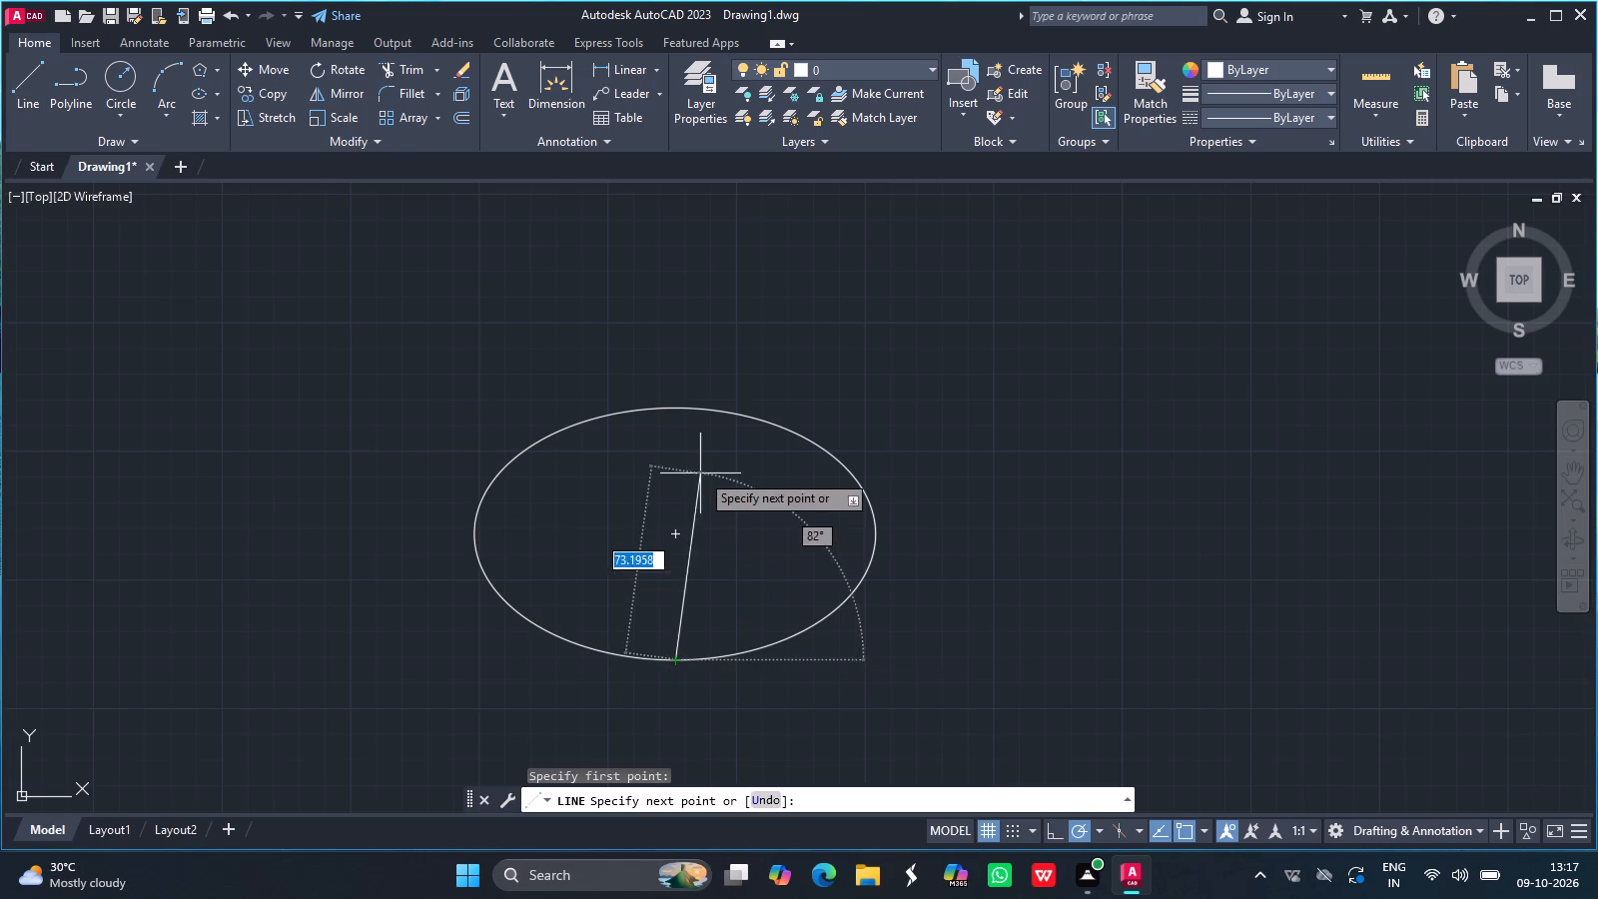
{"action": "left_click", "coordinate": [671, 408]}
{"action": "key", "text": "Return"}
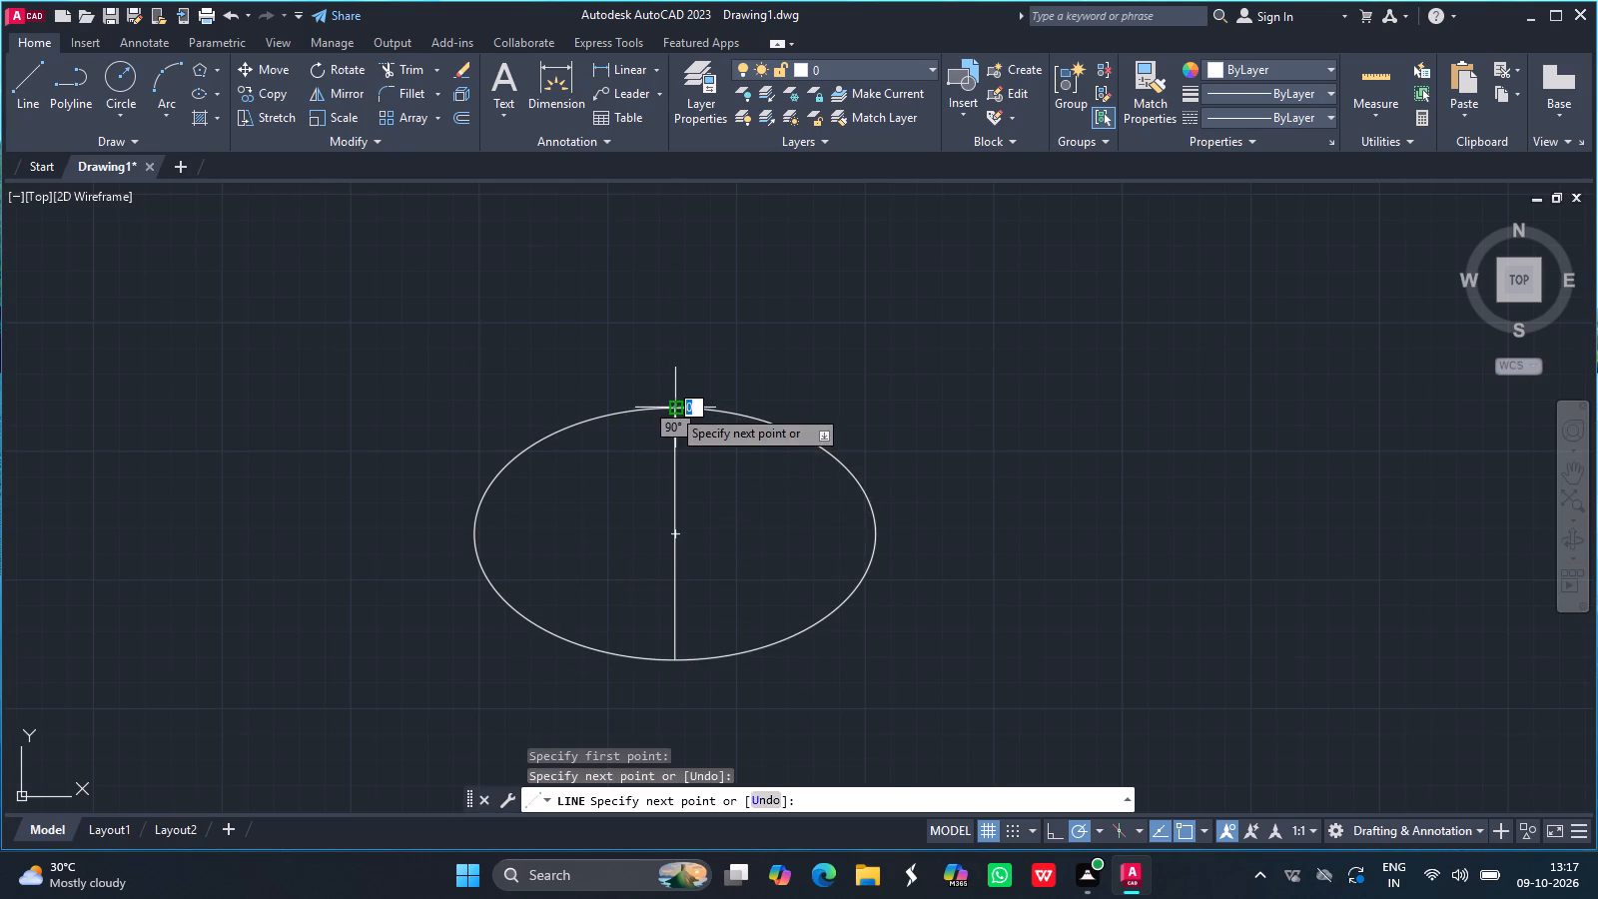
Draw a horizontal axis line from the ellipse's left quadrant to its right quadrant.
{"action": "left_click", "coordinate": [19, 76]}
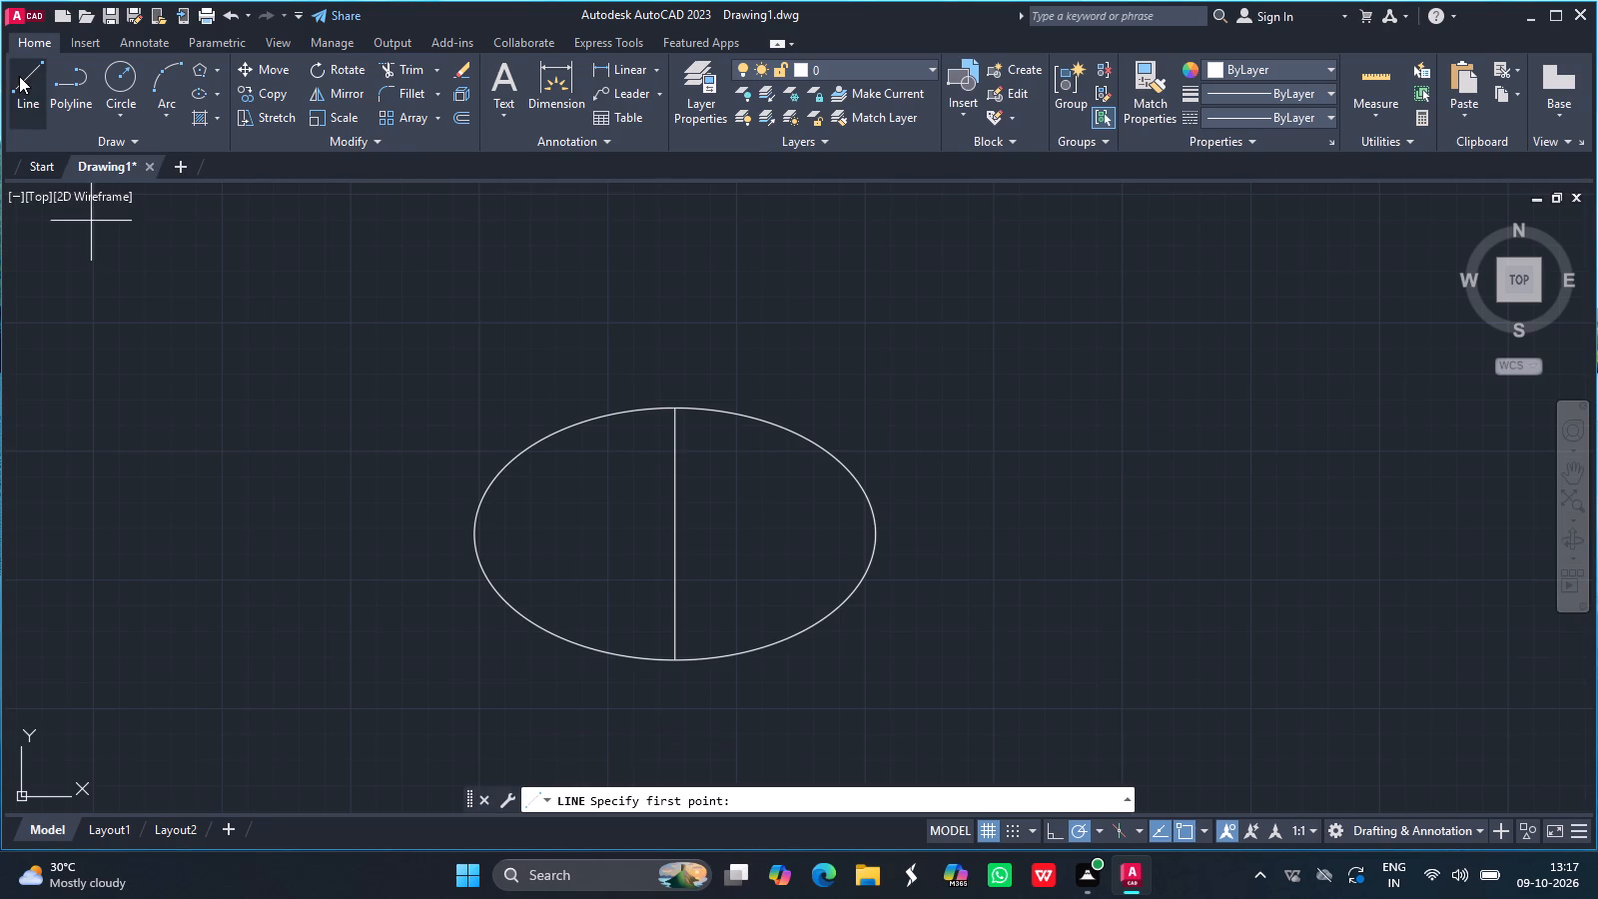
{"action": "left_click", "coordinate": [474, 536]}
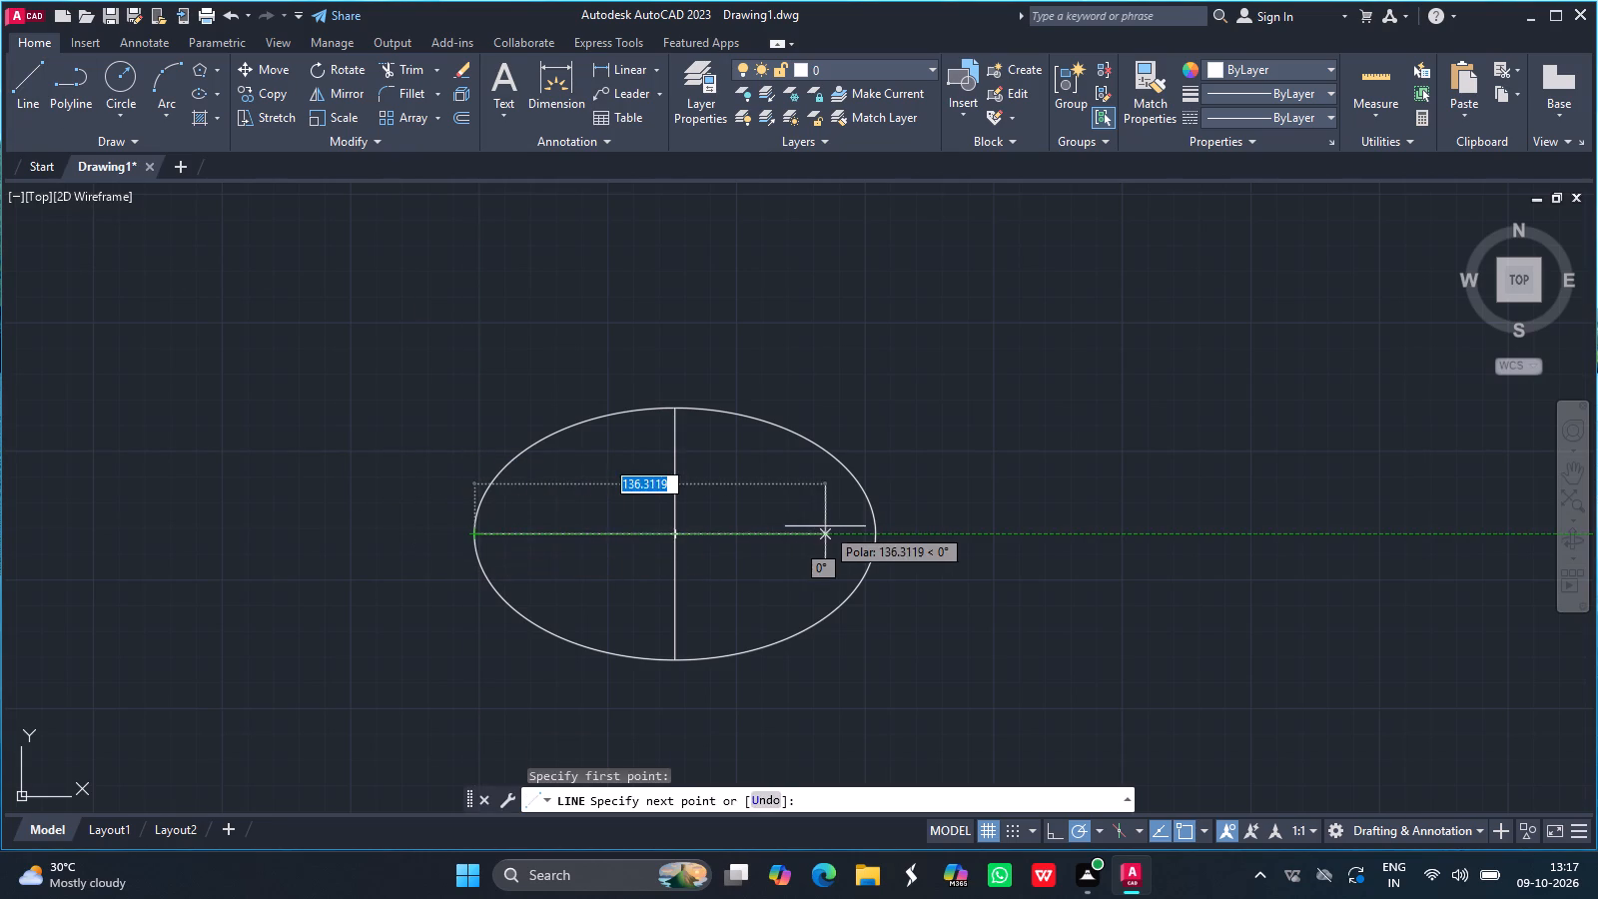
{"action": "left_click", "coordinate": [881, 537]}
{"action": "key", "text": "Return"}
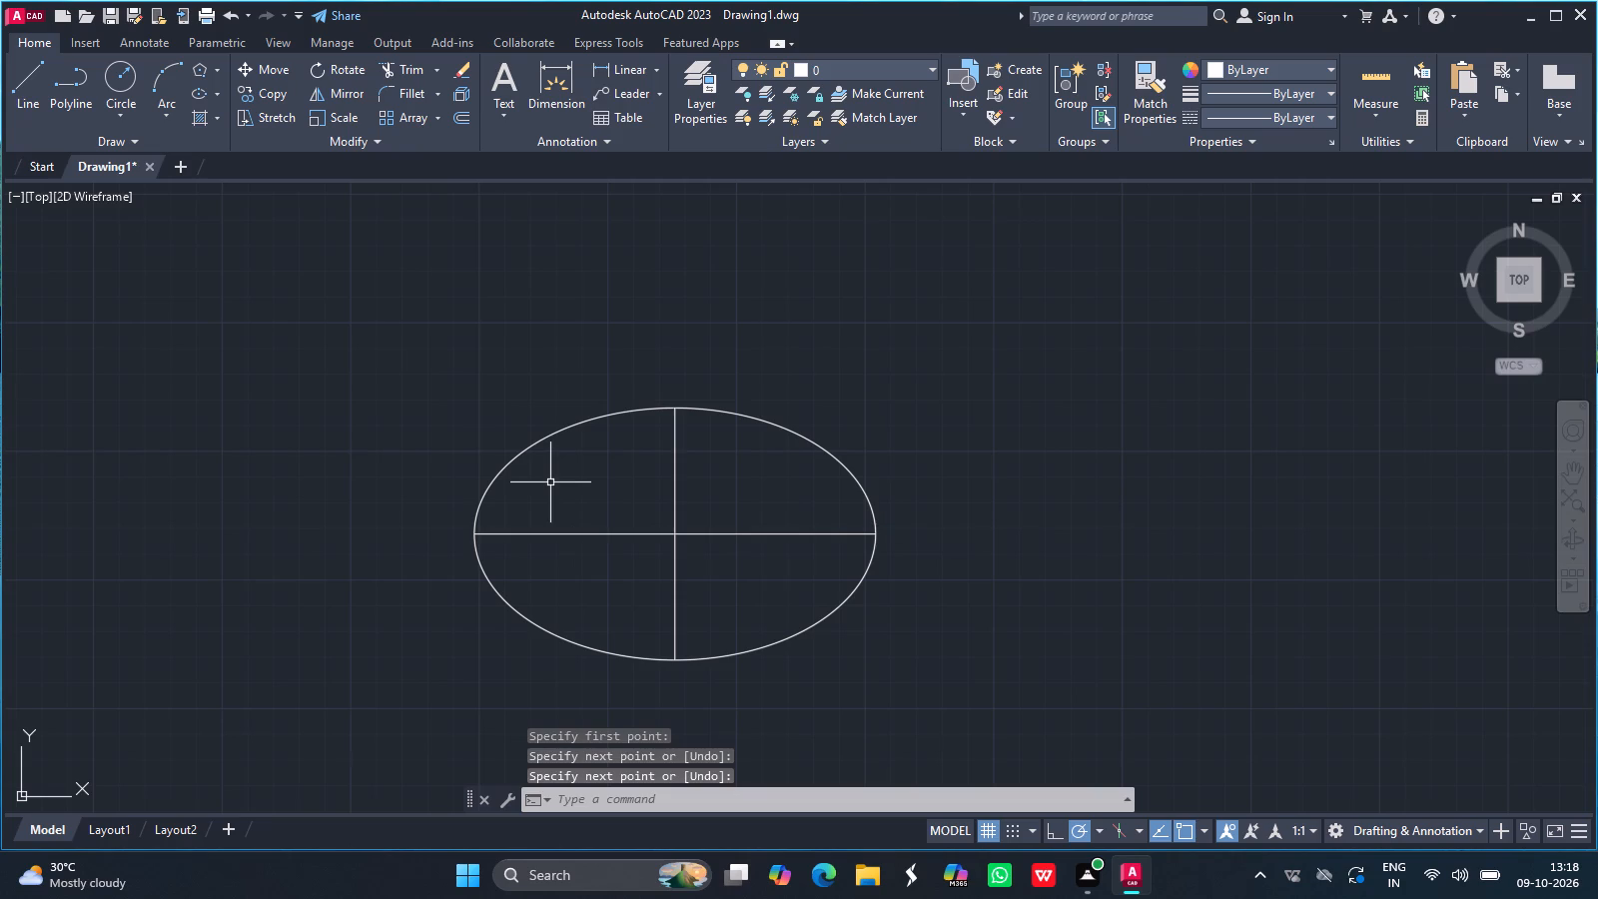
Draw a 46-unit line running left from the ellipse's center along the horizontal axis.
{"action": "left_click", "coordinate": [31, 86]}
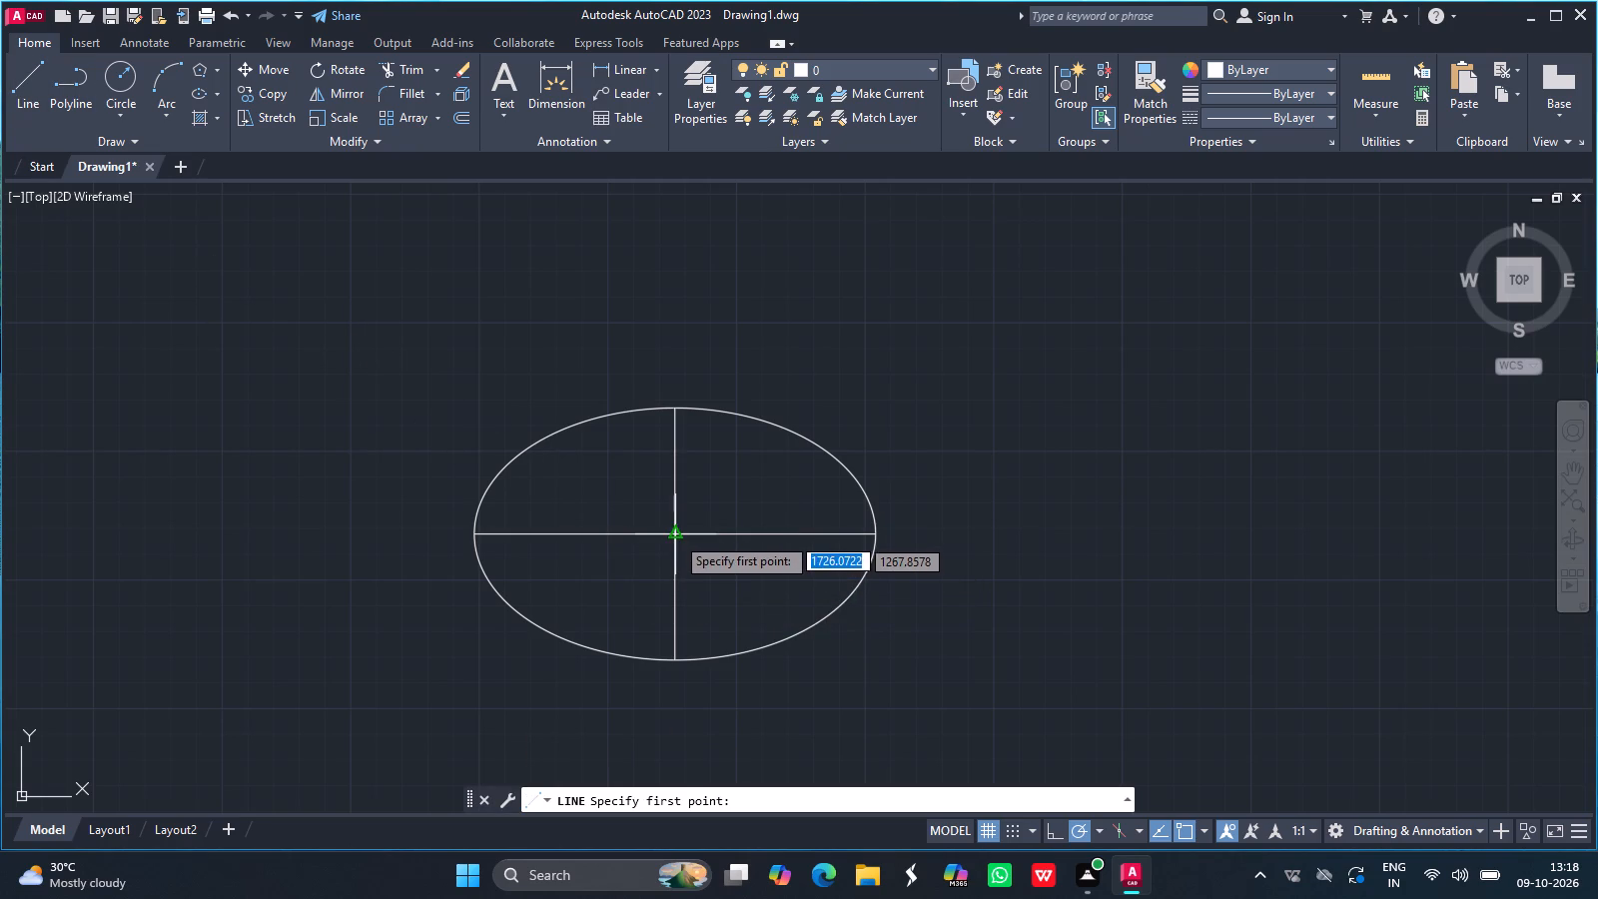
{"action": "left_click_drag", "start_coordinate": [674, 533], "coordinate": [326, 540]}
{"action": "type", "text": "46"}
{"action": "key", "text": "Return"}
{"action": "key", "text": "Return"}
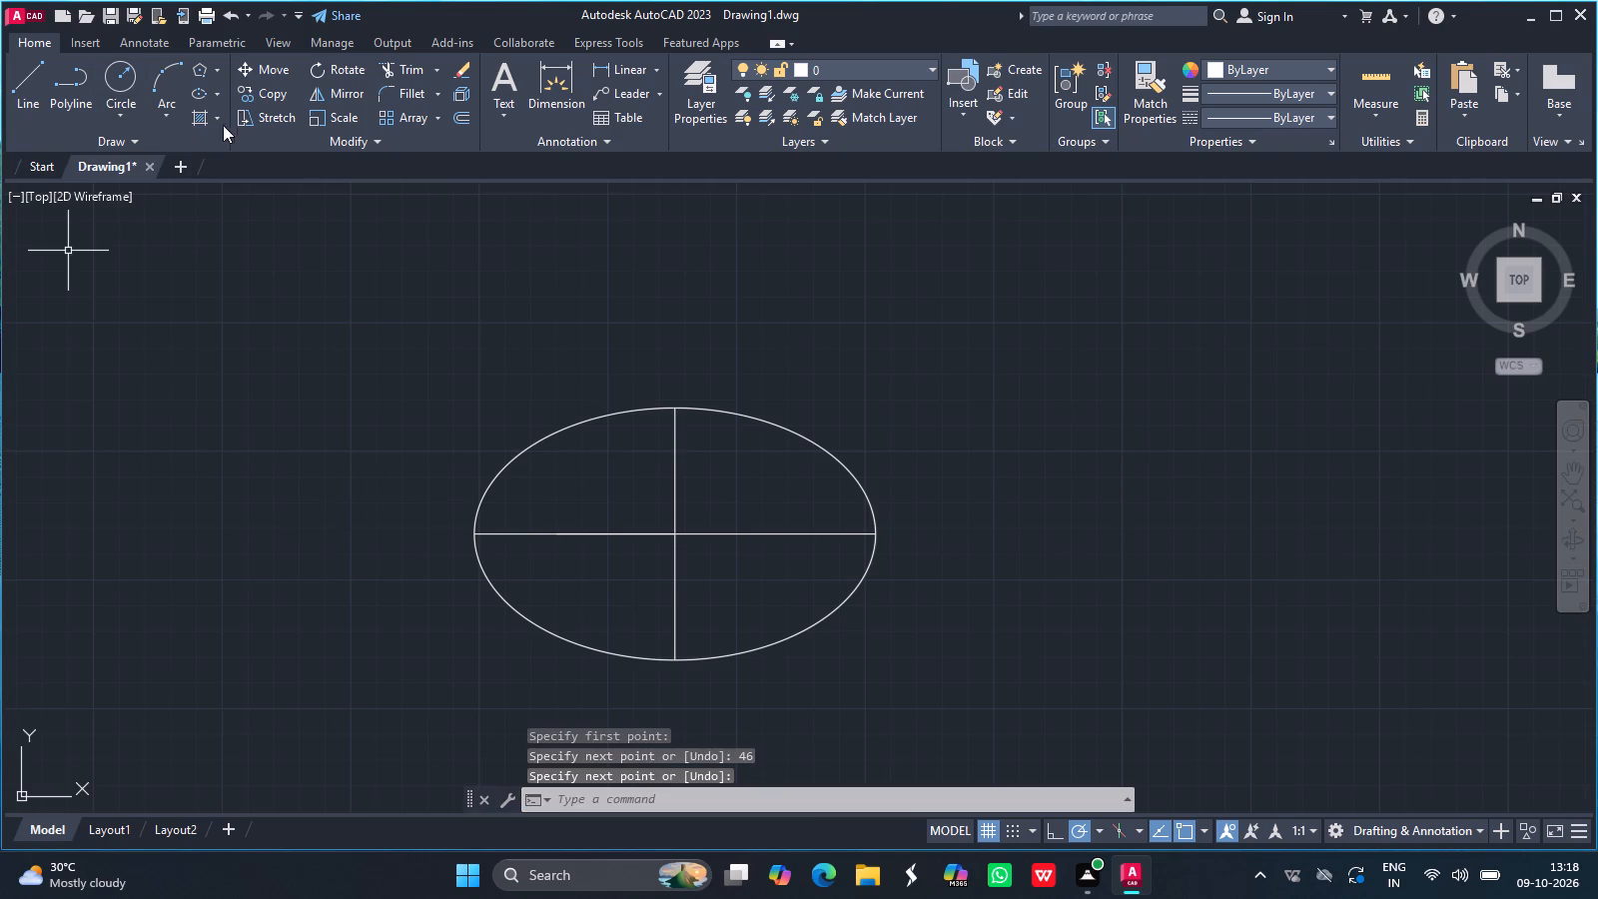
Draw a circle with a diameter of 50 centered on the left end of the 46-unit line.
{"action": "left_click", "coordinate": [194, 70]}
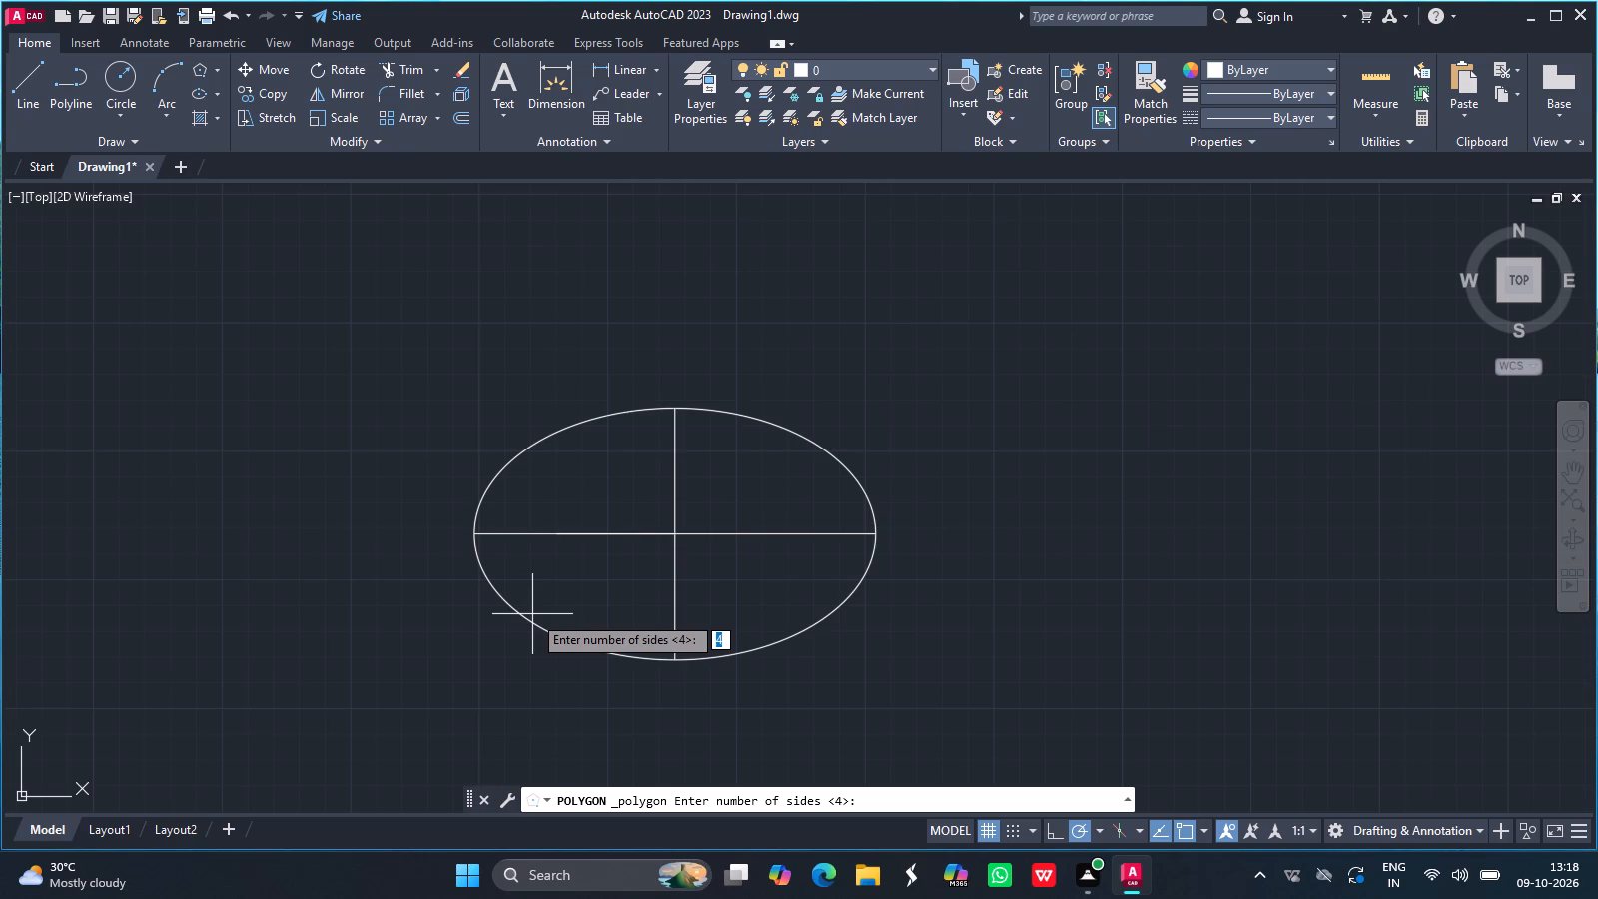
{"action": "key", "text": "Escape"}
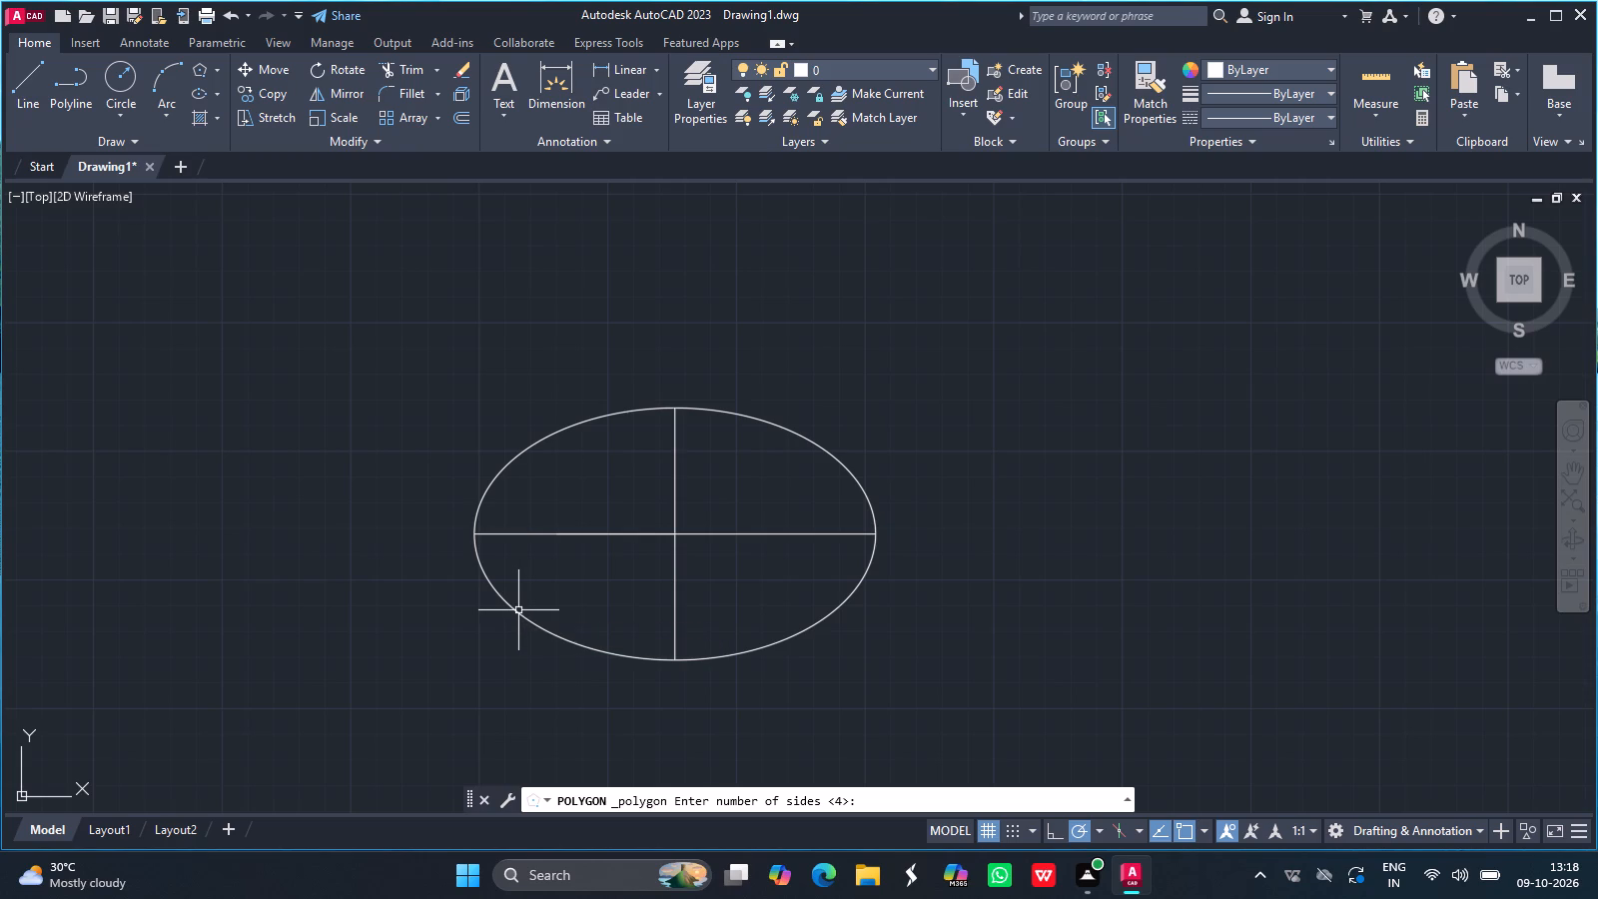
{"action": "left_click", "coordinate": [120, 103]}
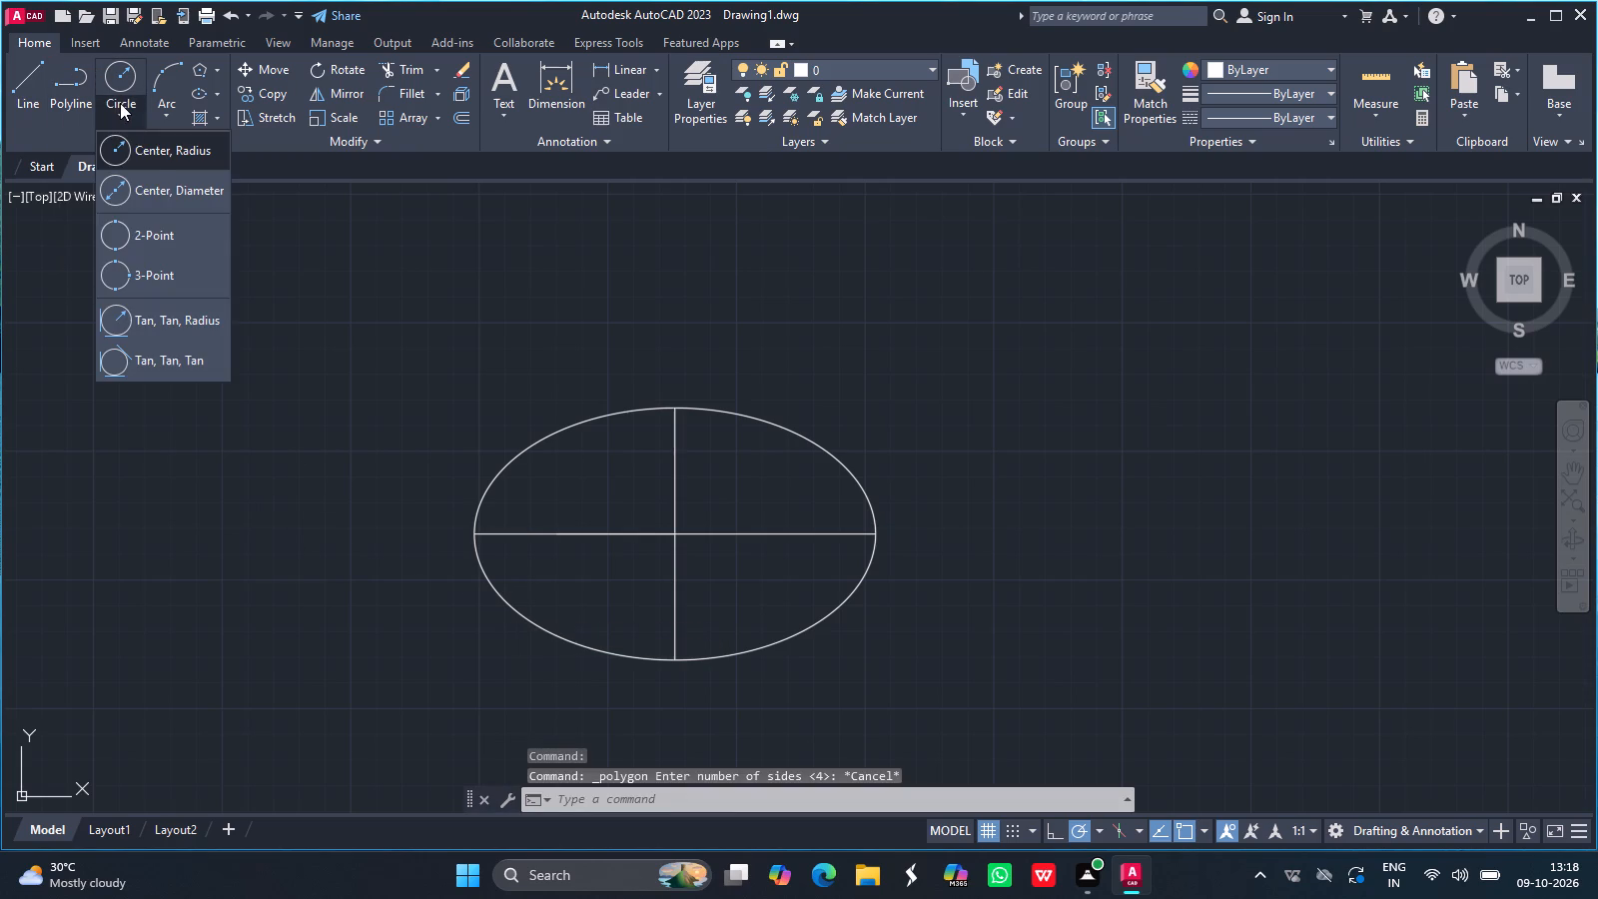
{"action": "left_click", "coordinate": [152, 179]}
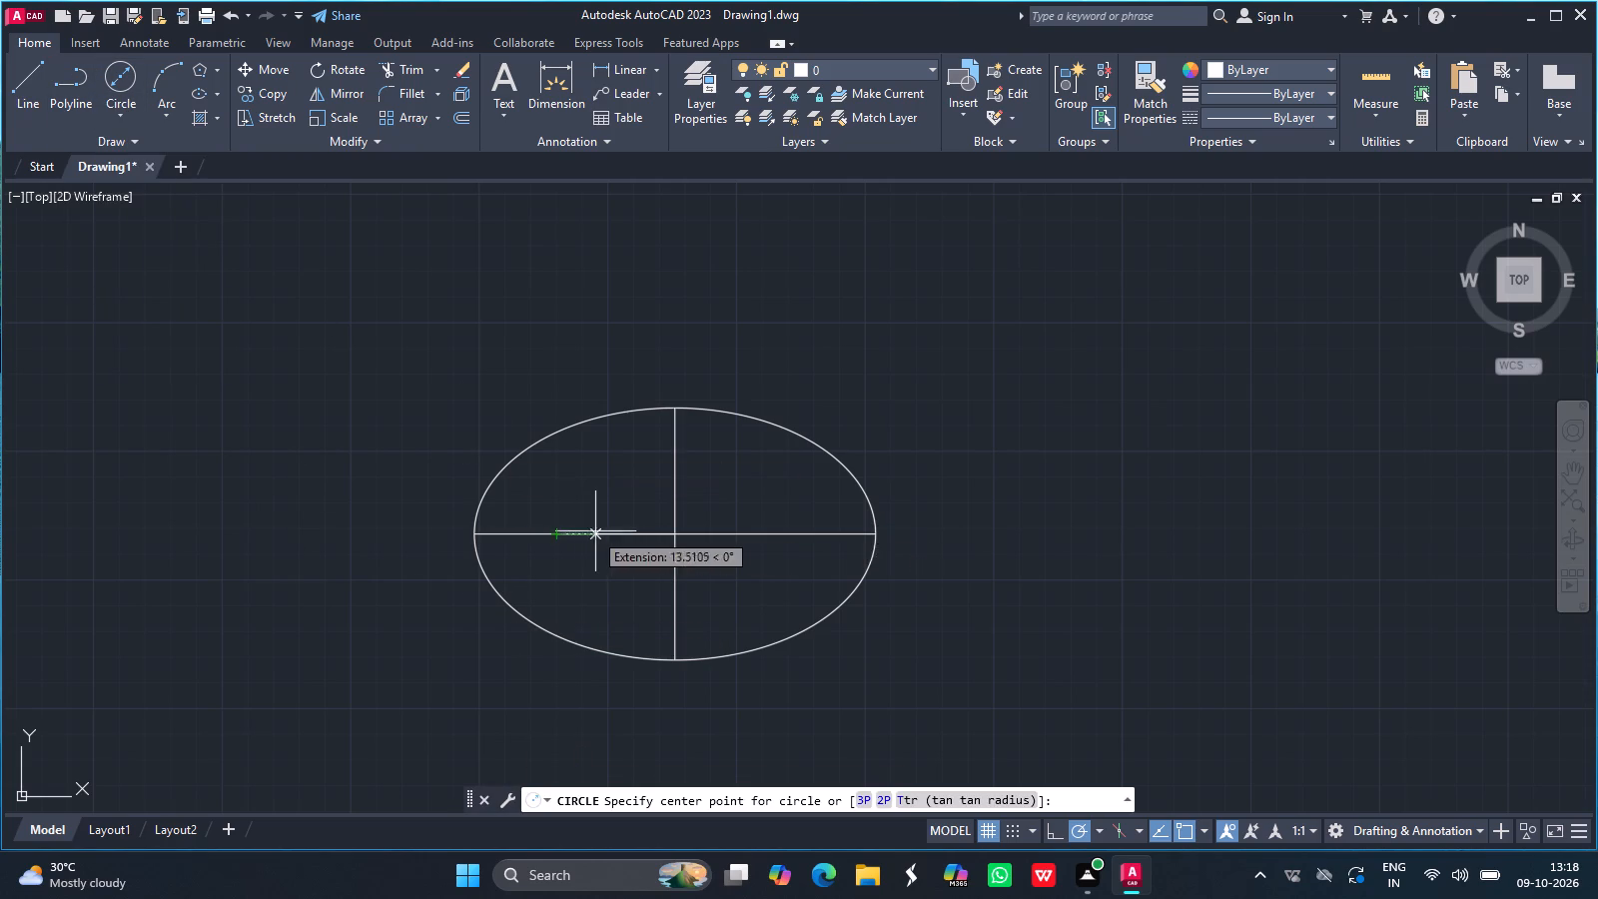
{"action": "left_click_drag", "start_coordinate": [555, 533], "coordinate": [507, 495]}
{"action": "type", "text": "50"}
{"action": "key", "text": "Return"}
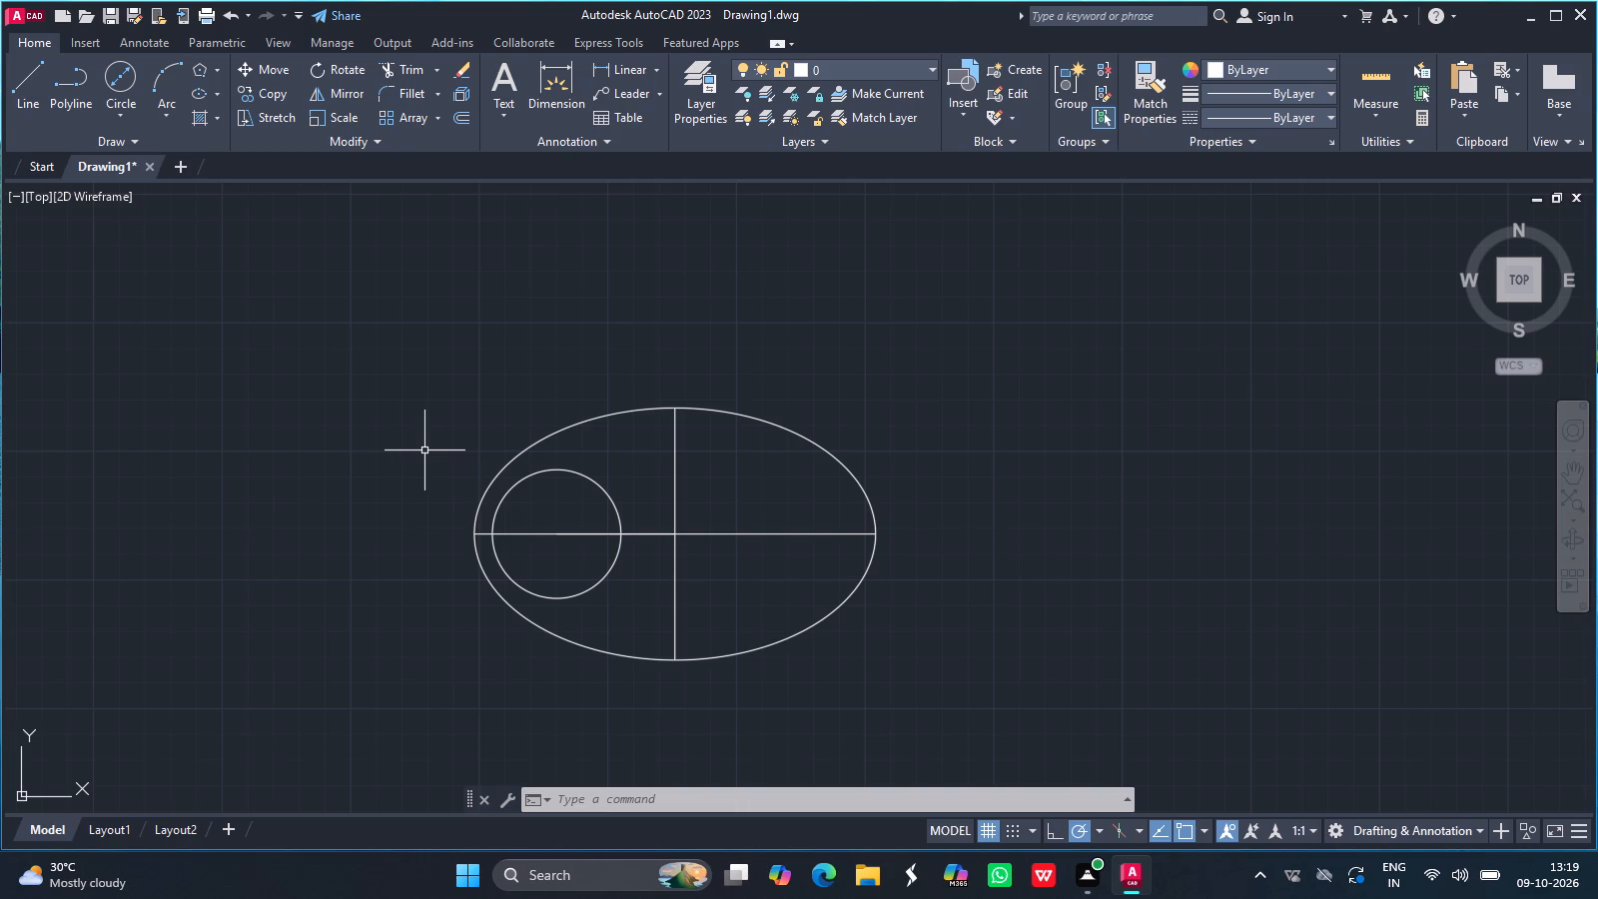
Draw a concentric circle with a radius of 32 around the 50-diameter circle.
{"action": "left_click", "coordinate": [130, 105]}
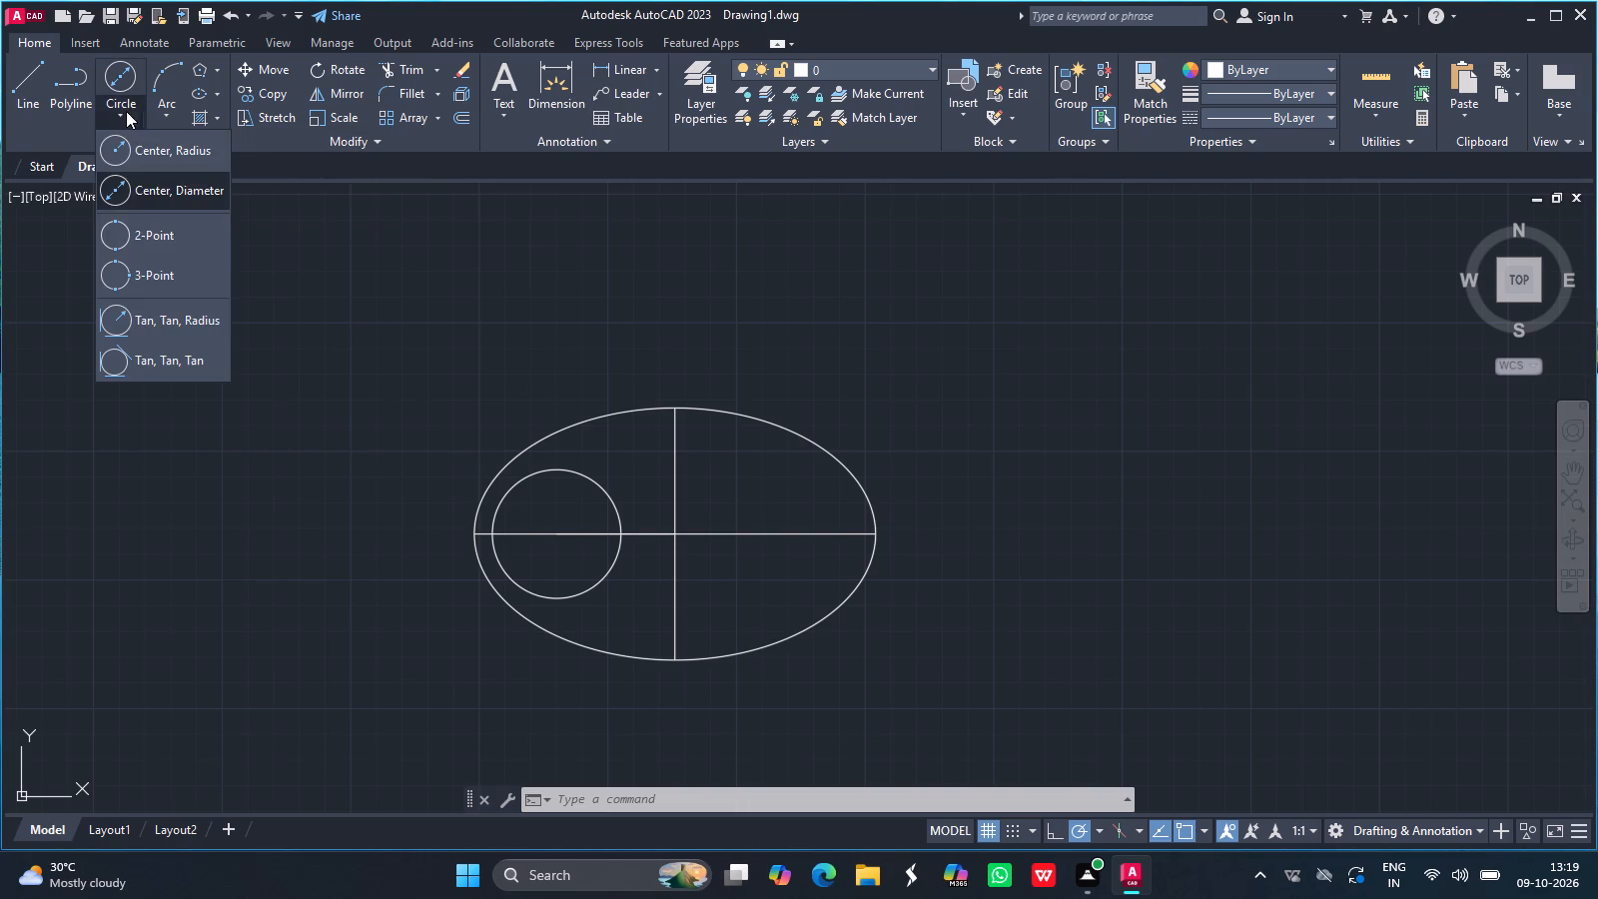
{"action": "left_click", "coordinate": [160, 135]}
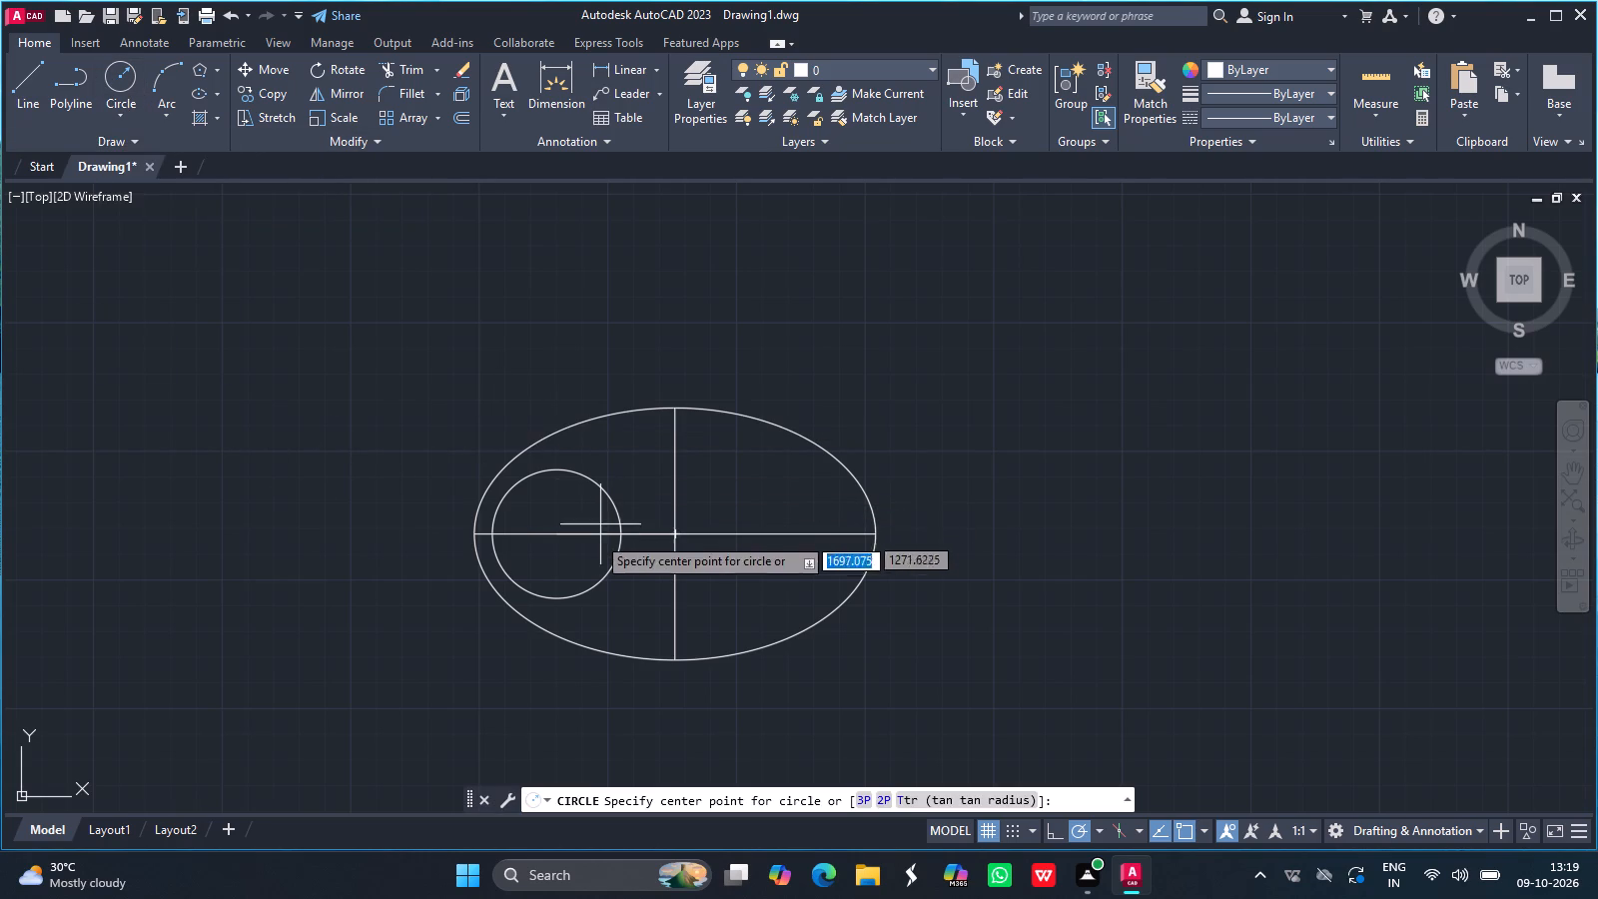
{"action": "left_click_drag", "start_coordinate": [558, 531], "coordinate": [465, 411]}
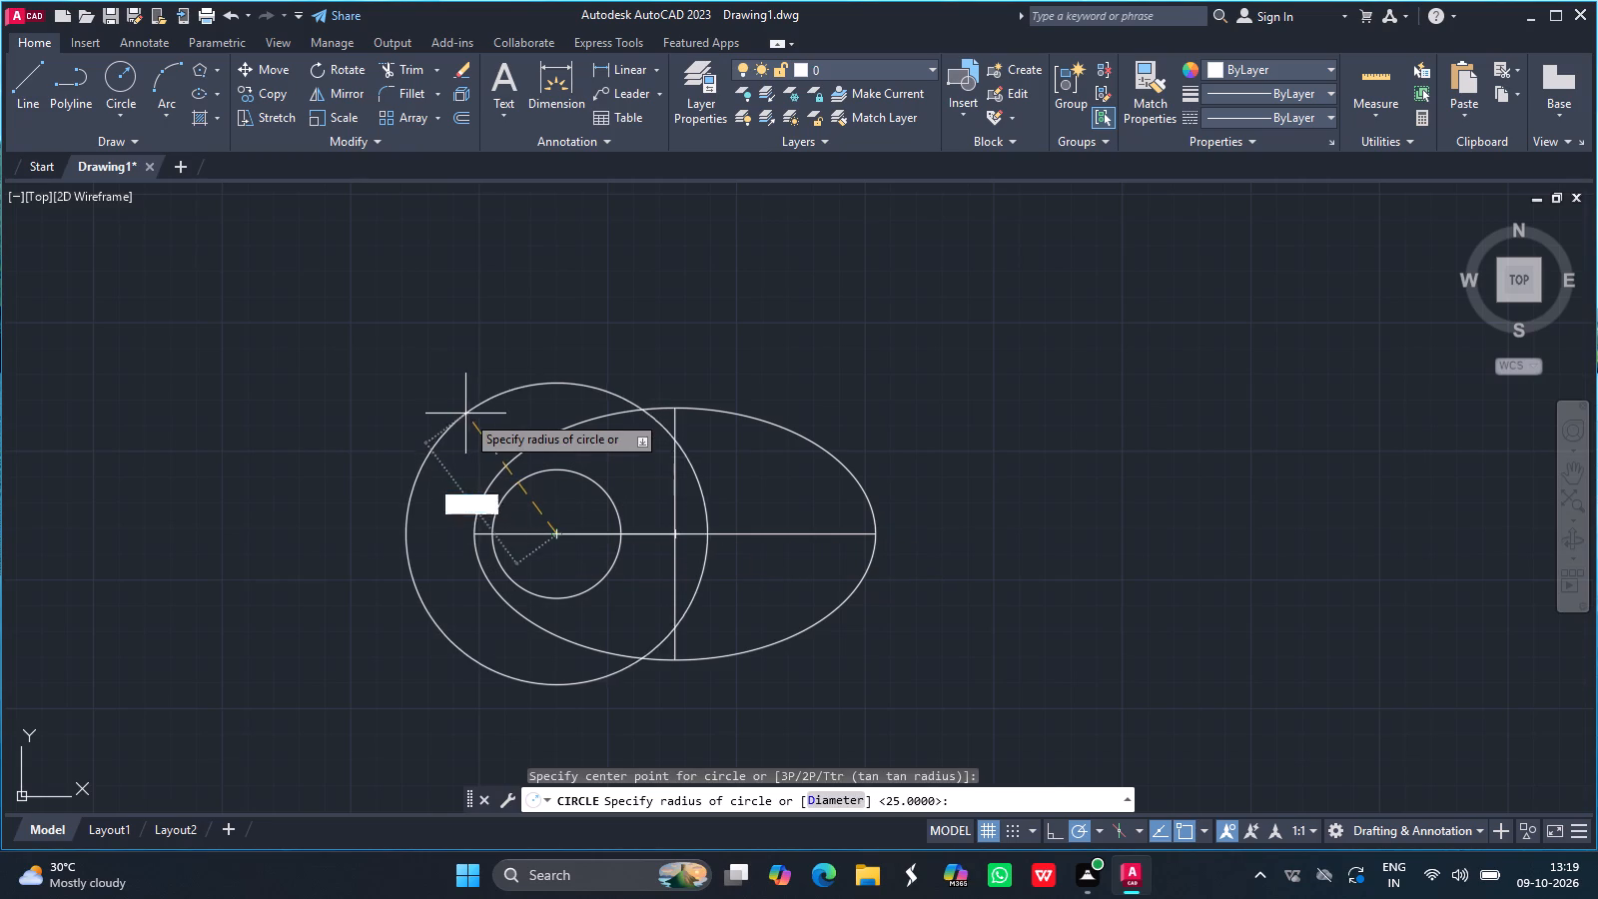
{"action": "left_click_drag", "start_coordinate": [465, 411], "coordinate": [465, 410]}
{"action": "type", "text": "32"}
{"action": "key", "text": "Return"}
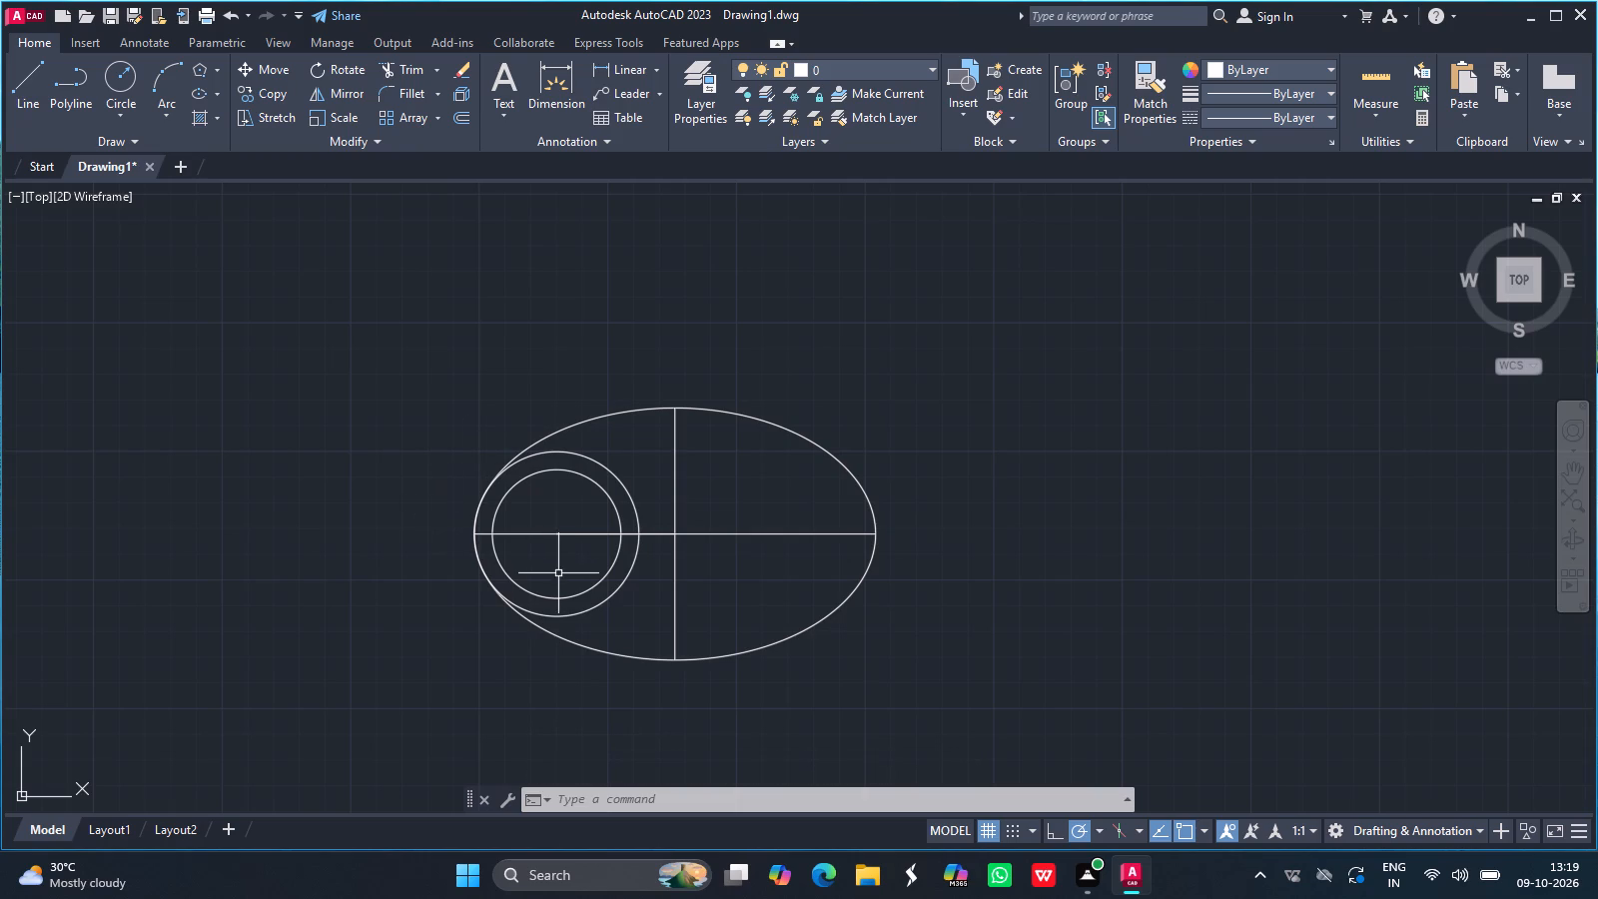
Draw a 6-sided inscribed polygon at the circles' center, radius about 17.7, with a corner pointing straight up.
{"action": "left_click", "coordinate": [199, 67]}
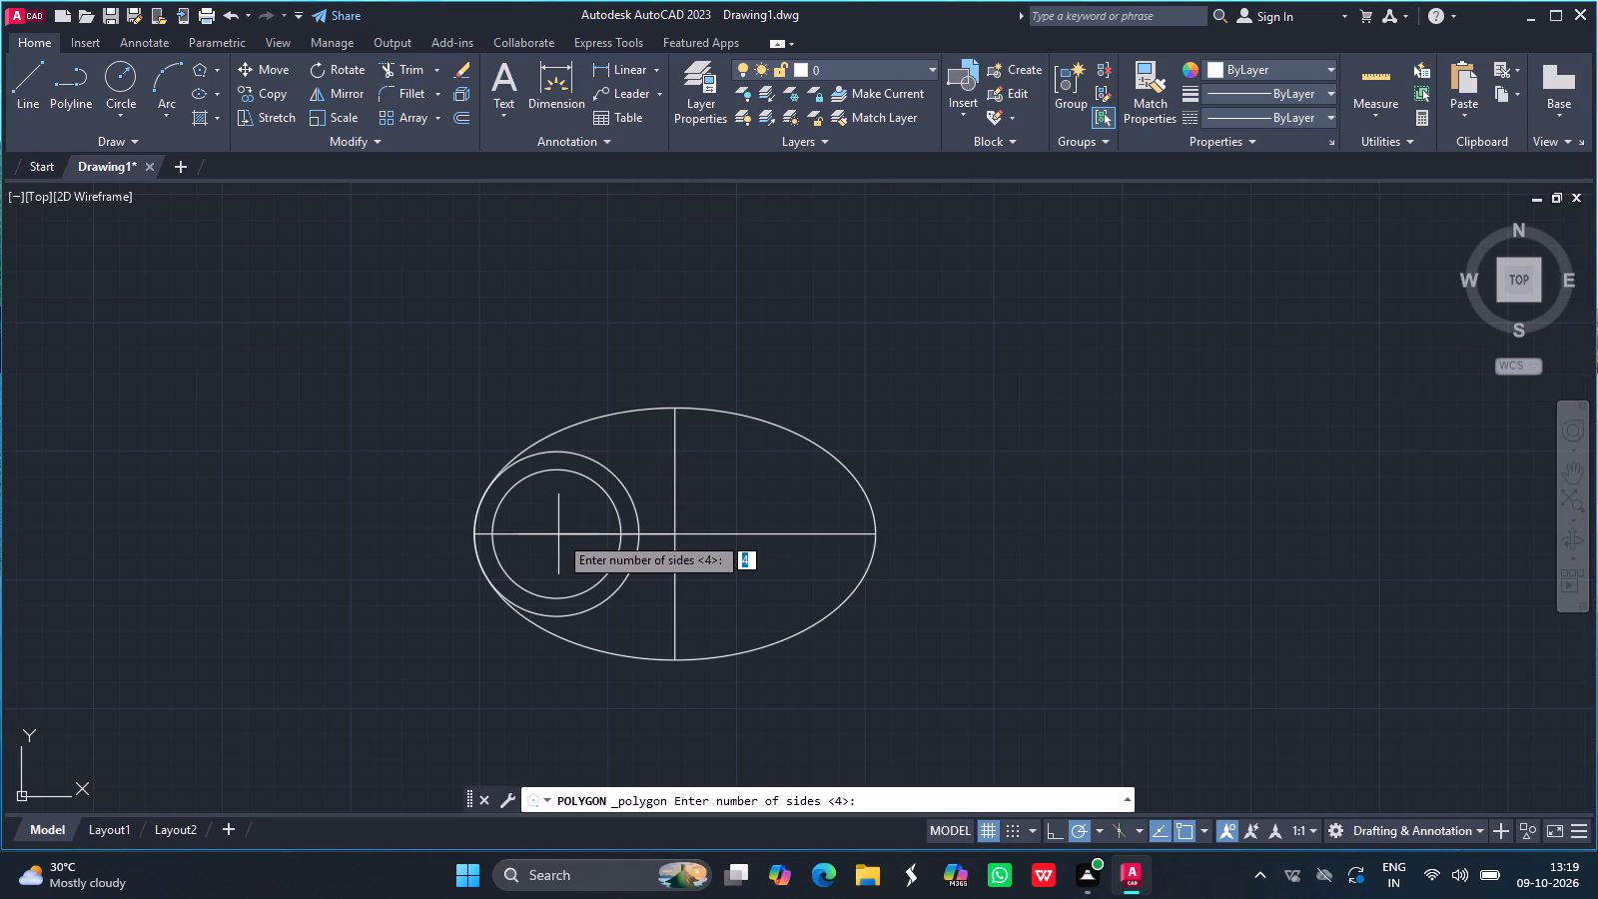
{"action": "key", "text": "BackSpace"}
{"action": "key", "text": "6"}
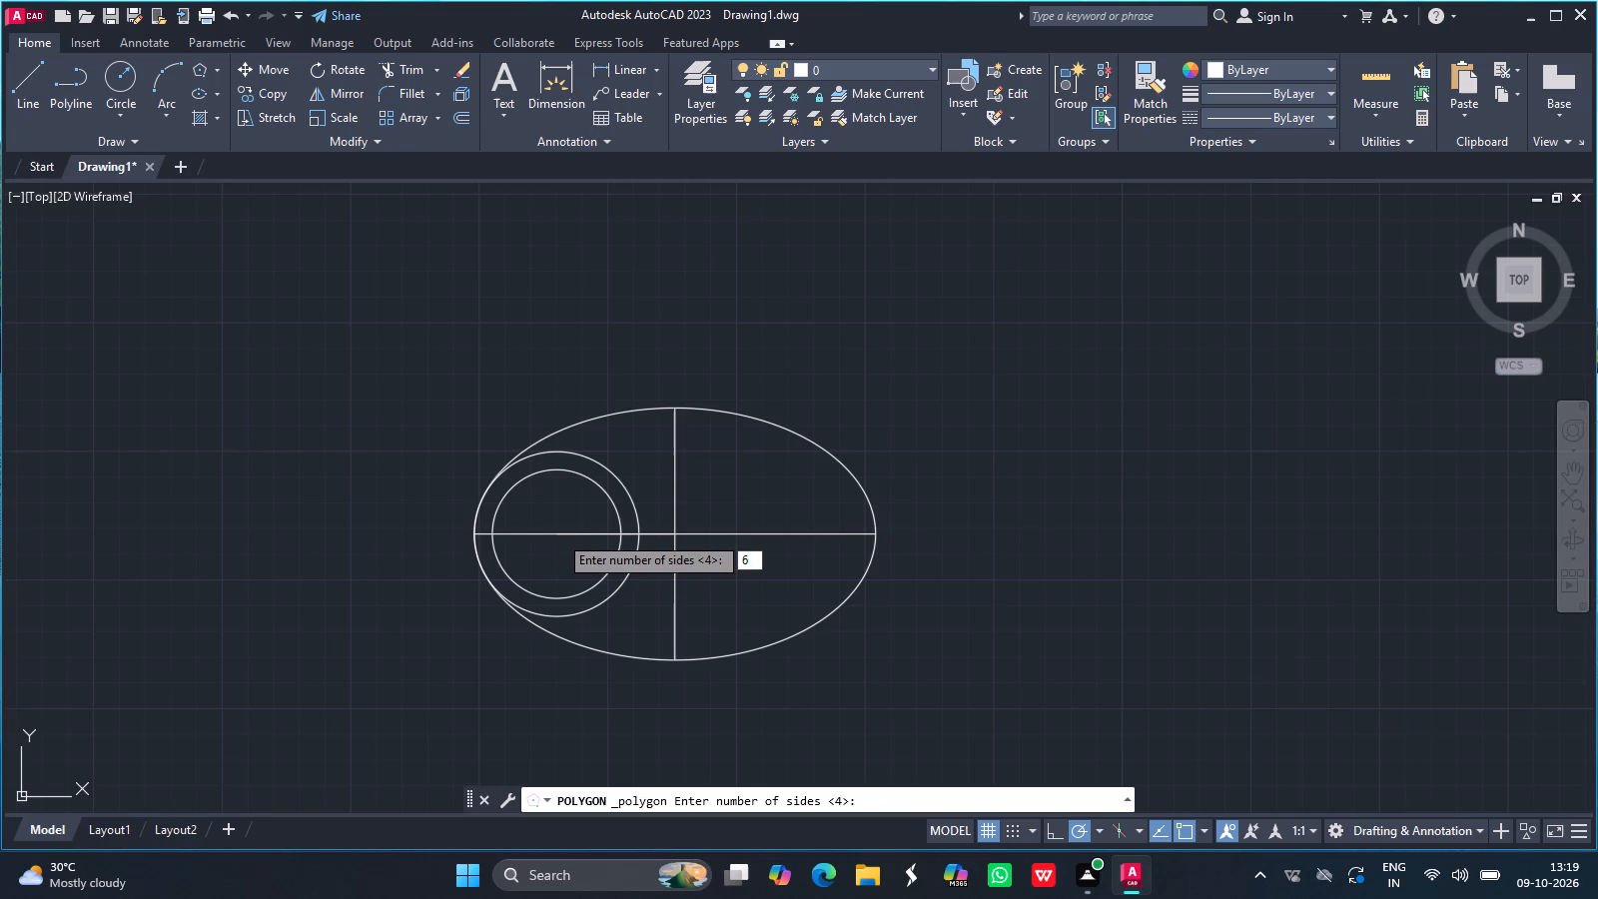
{"action": "key", "text": "Return"}
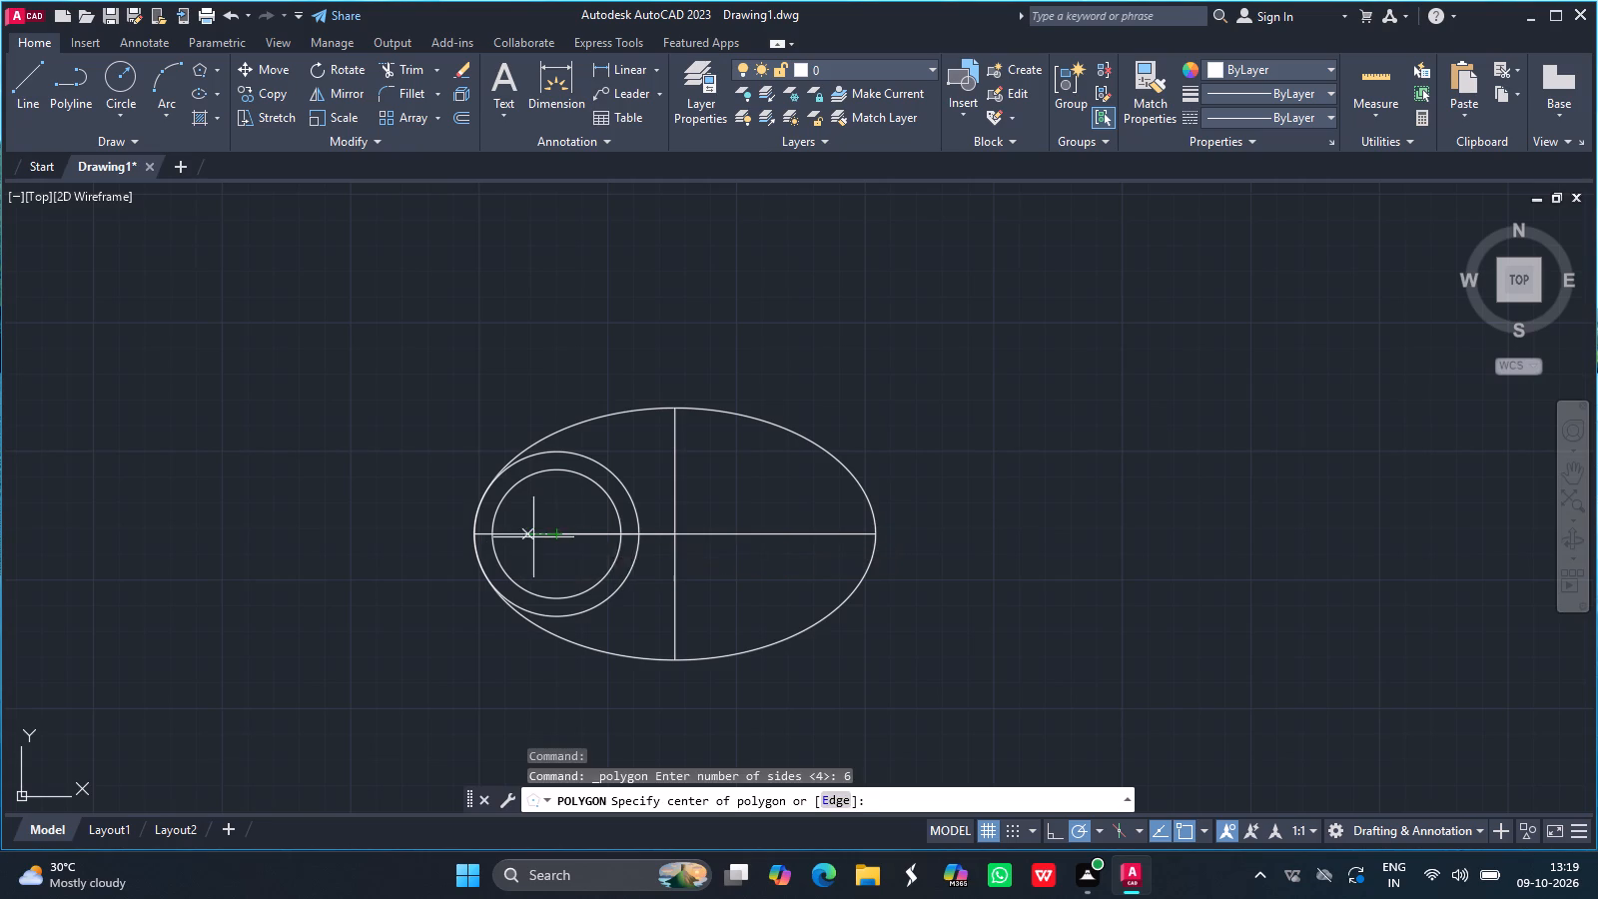
{"action": "left_click", "coordinate": [562, 534]}
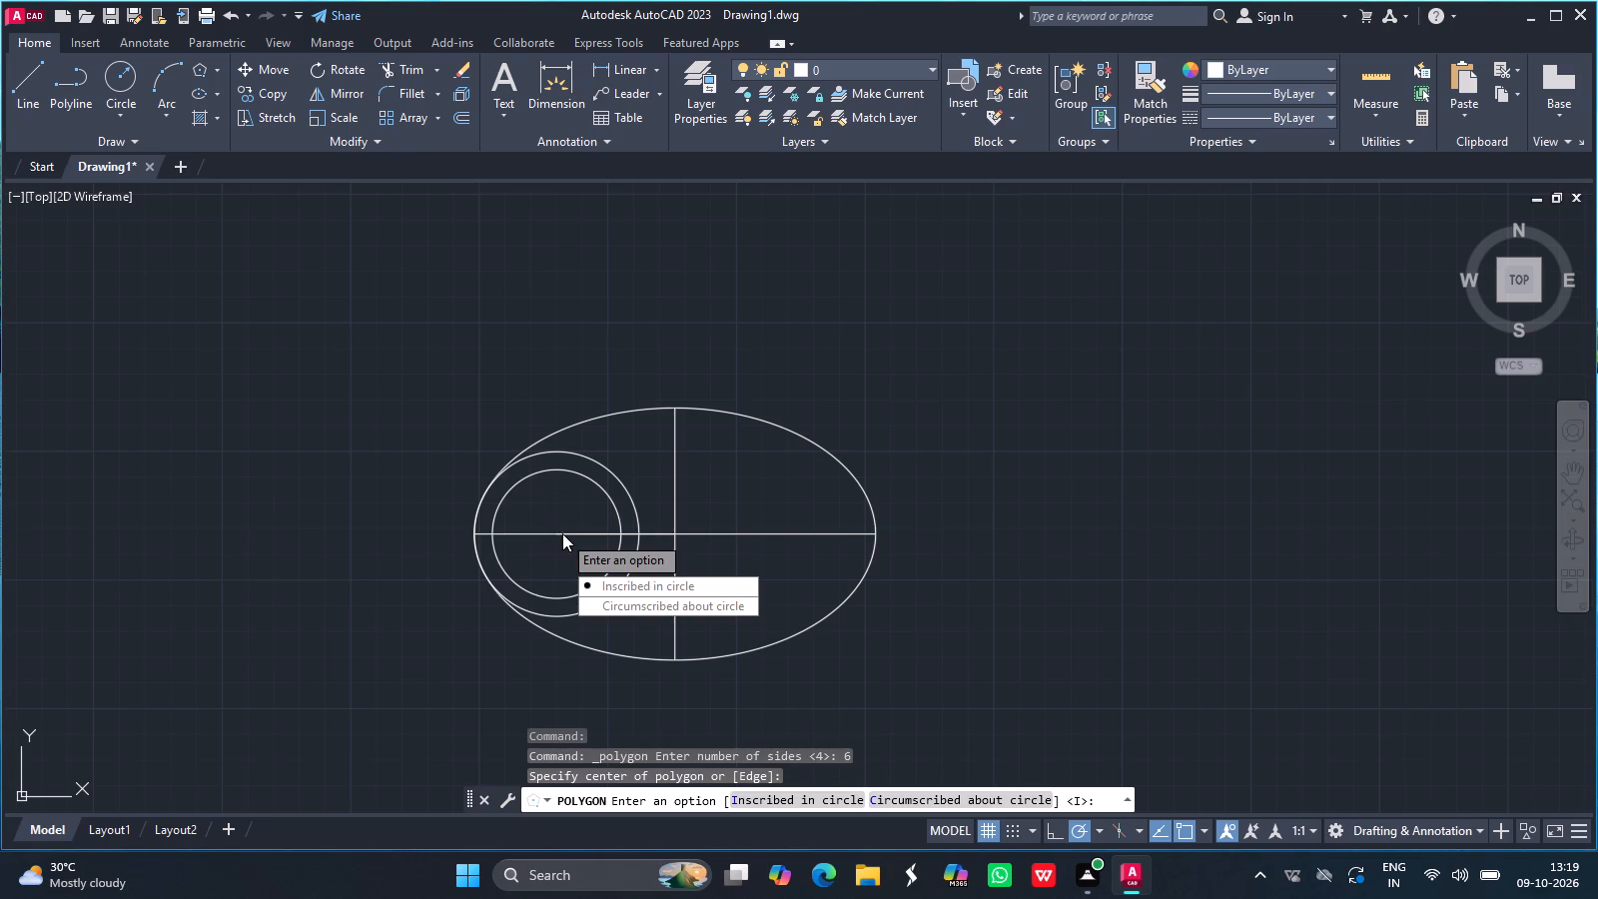
{"action": "key", "text": "Return"}
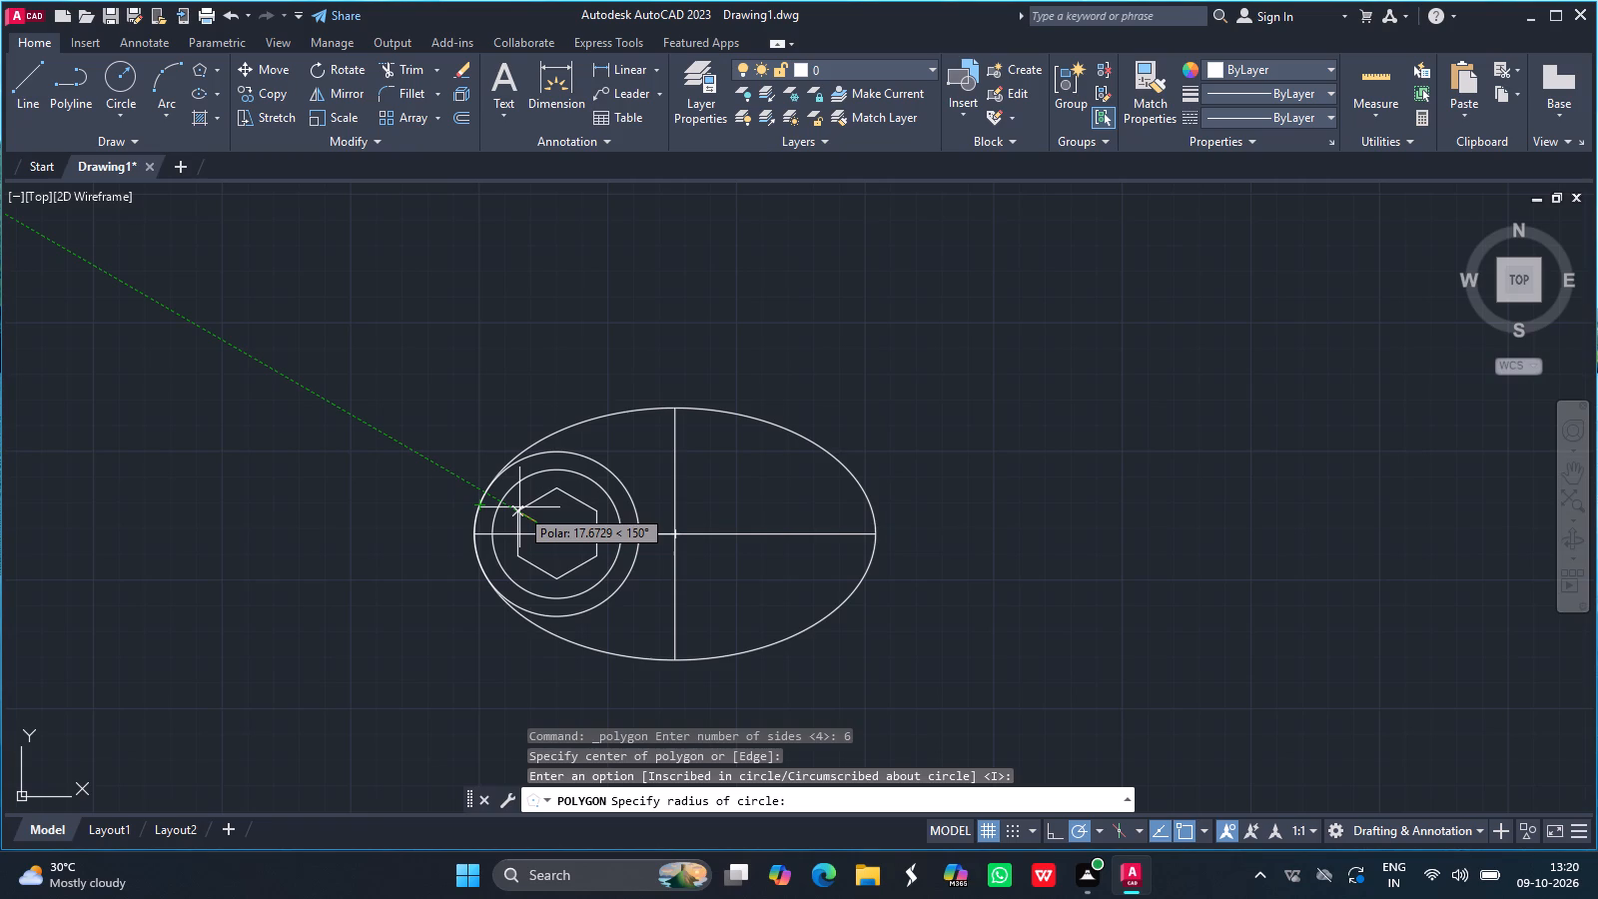
{"action": "left_click", "coordinate": [519, 507]}
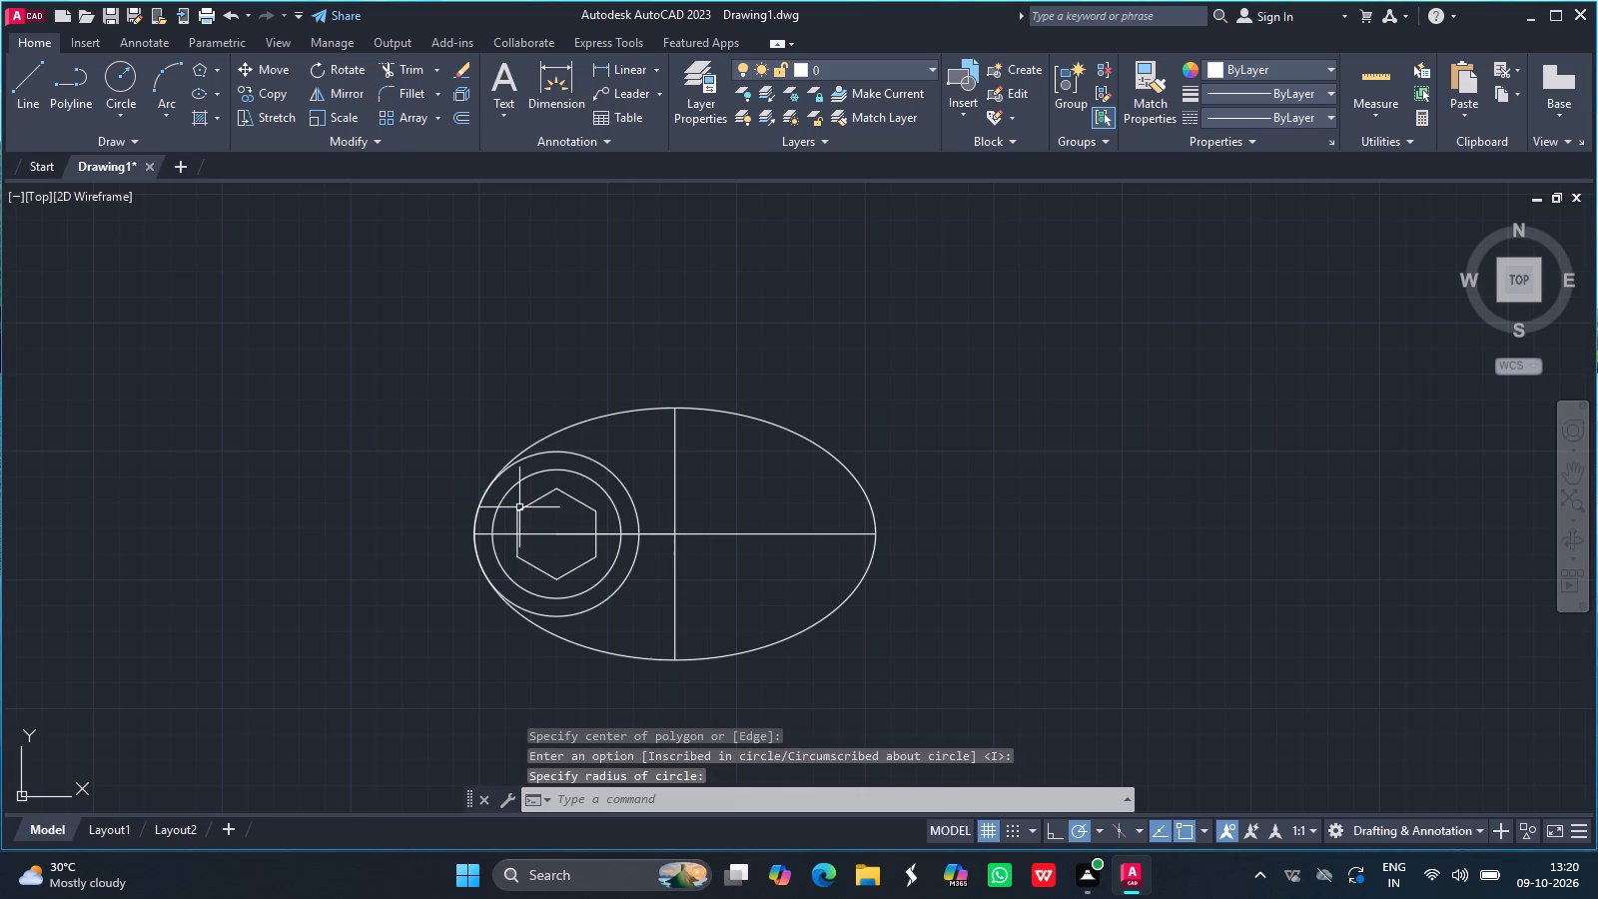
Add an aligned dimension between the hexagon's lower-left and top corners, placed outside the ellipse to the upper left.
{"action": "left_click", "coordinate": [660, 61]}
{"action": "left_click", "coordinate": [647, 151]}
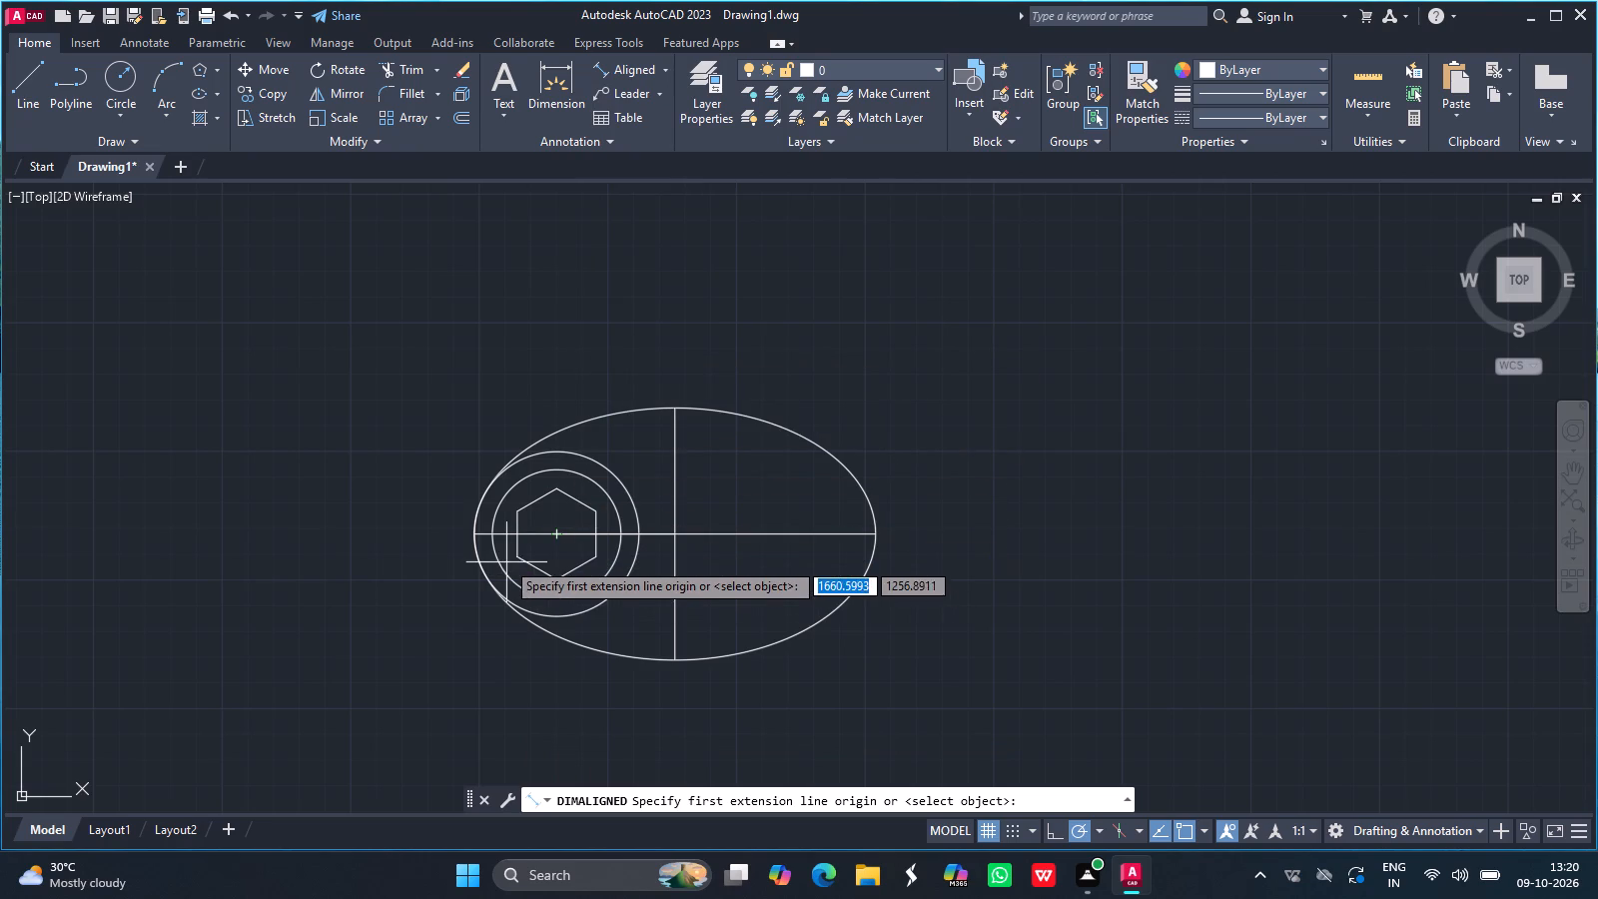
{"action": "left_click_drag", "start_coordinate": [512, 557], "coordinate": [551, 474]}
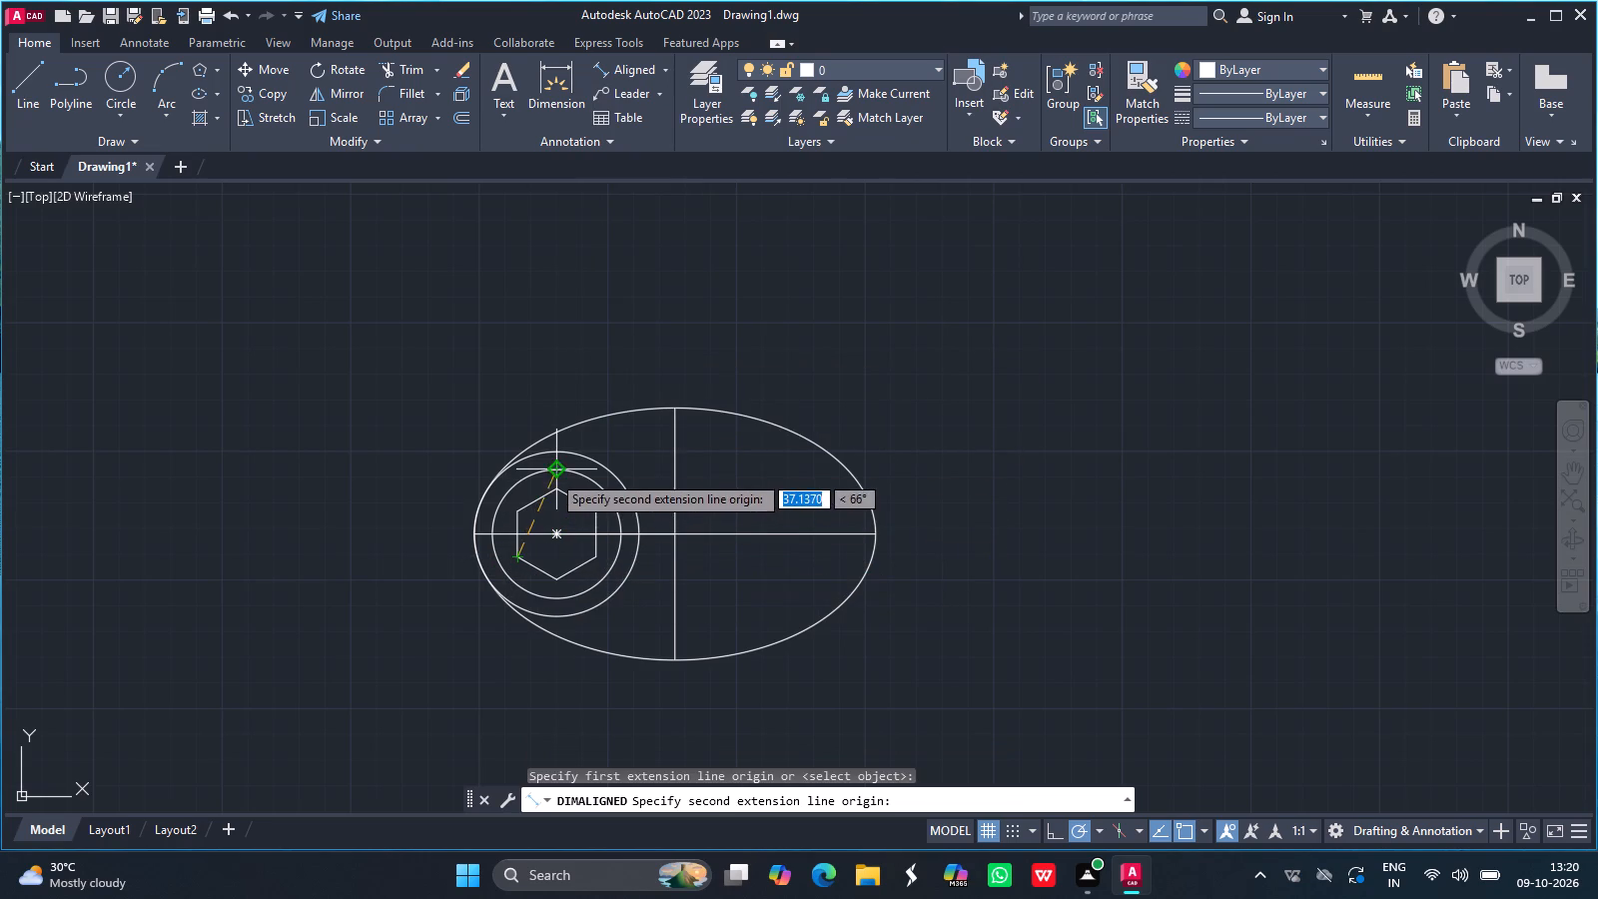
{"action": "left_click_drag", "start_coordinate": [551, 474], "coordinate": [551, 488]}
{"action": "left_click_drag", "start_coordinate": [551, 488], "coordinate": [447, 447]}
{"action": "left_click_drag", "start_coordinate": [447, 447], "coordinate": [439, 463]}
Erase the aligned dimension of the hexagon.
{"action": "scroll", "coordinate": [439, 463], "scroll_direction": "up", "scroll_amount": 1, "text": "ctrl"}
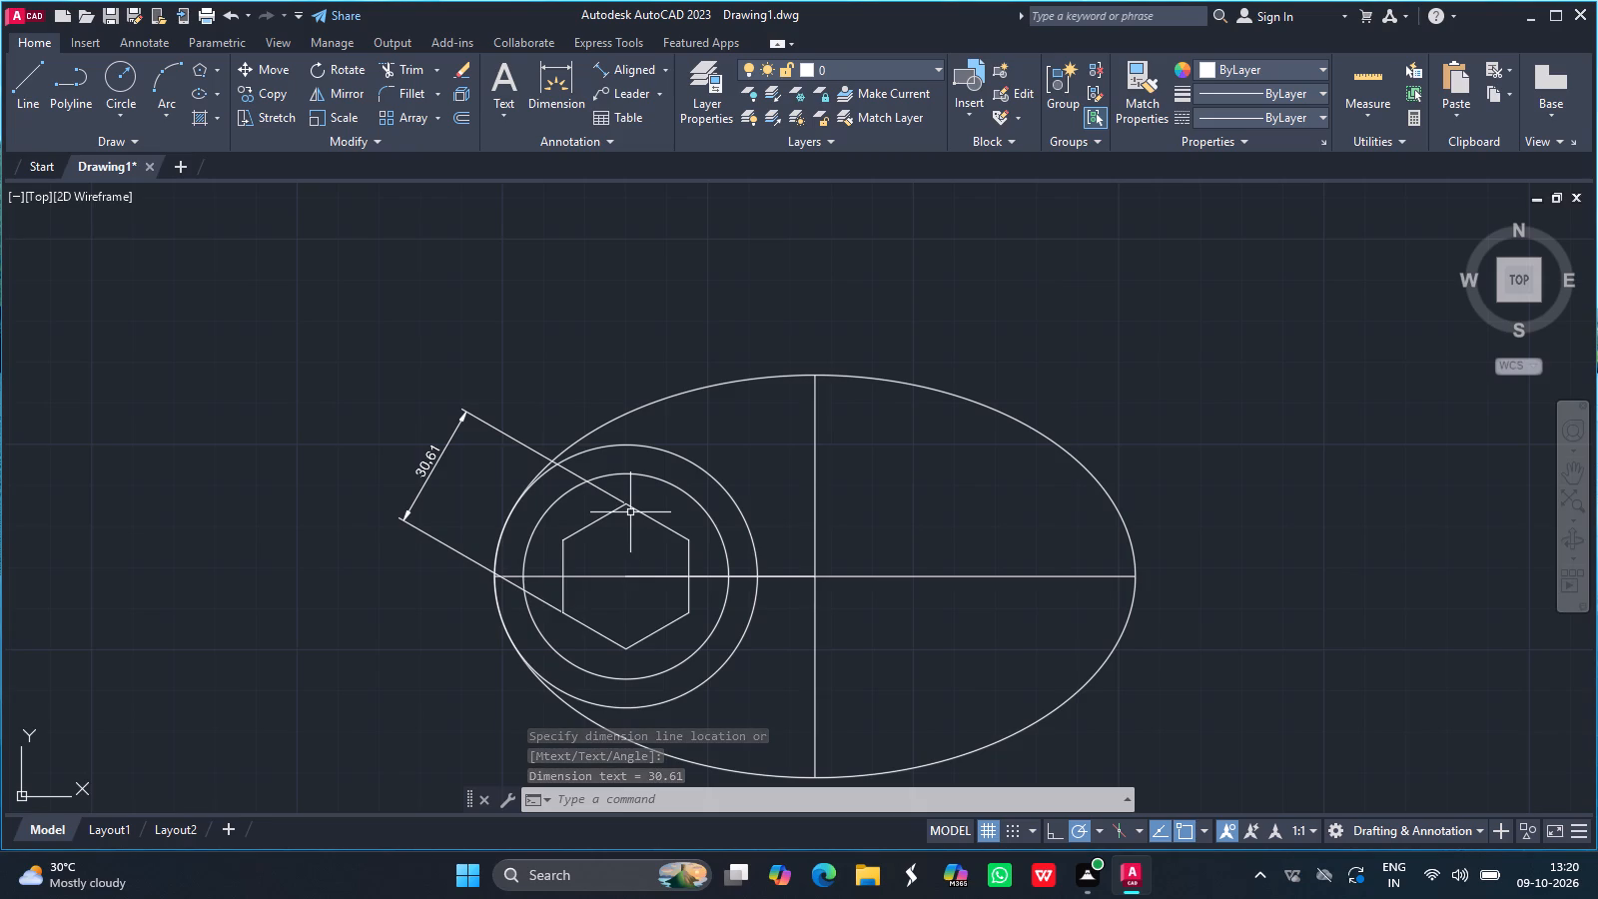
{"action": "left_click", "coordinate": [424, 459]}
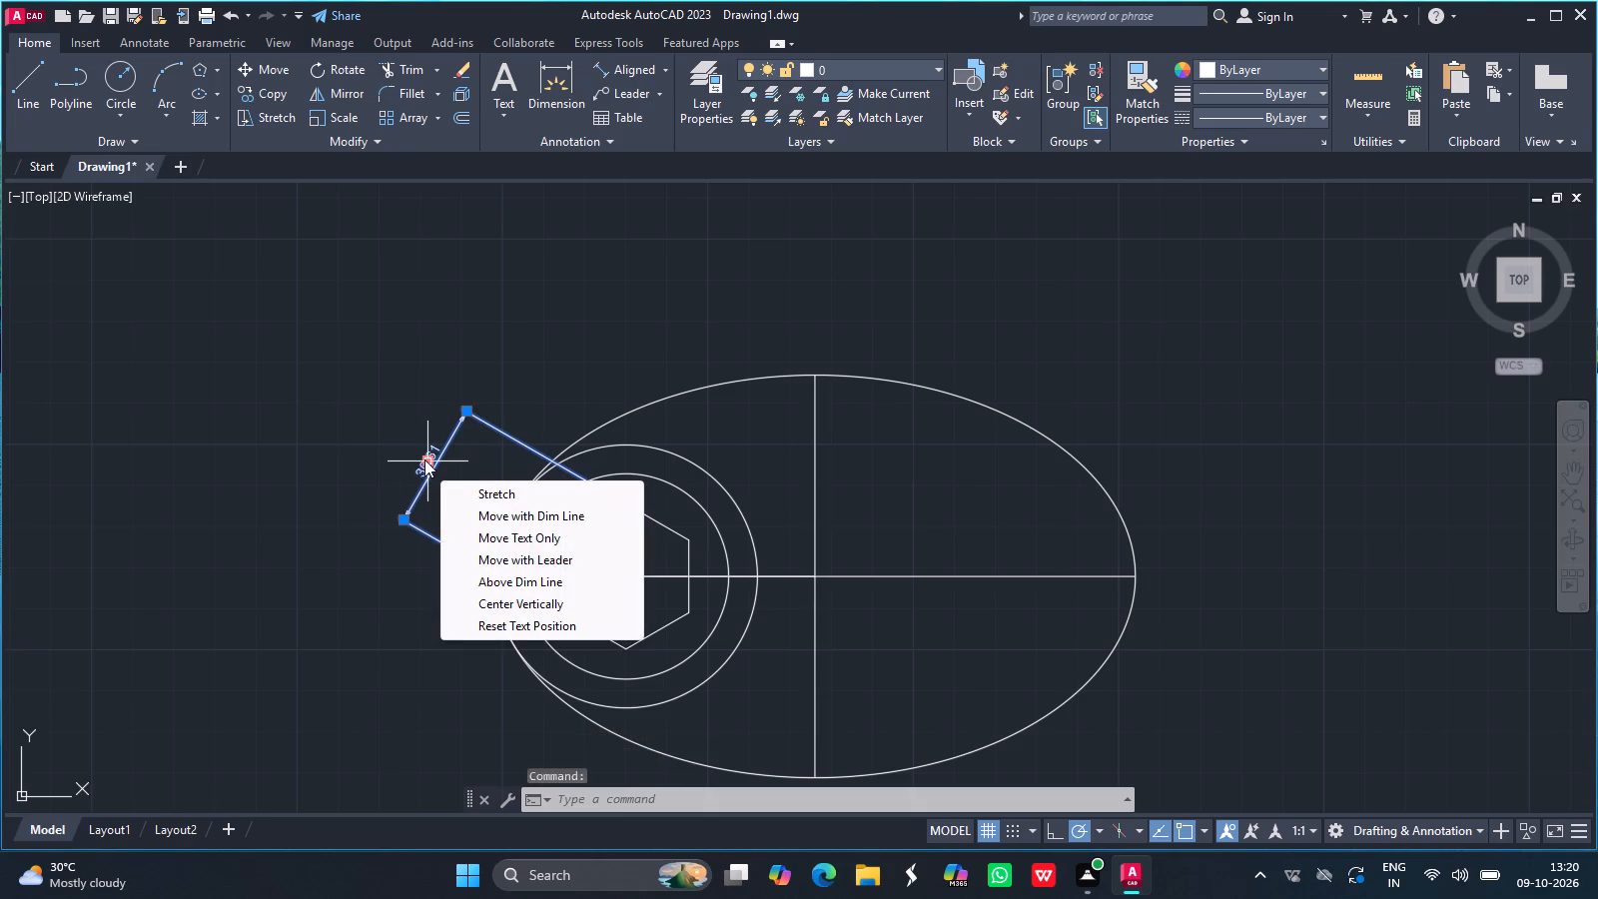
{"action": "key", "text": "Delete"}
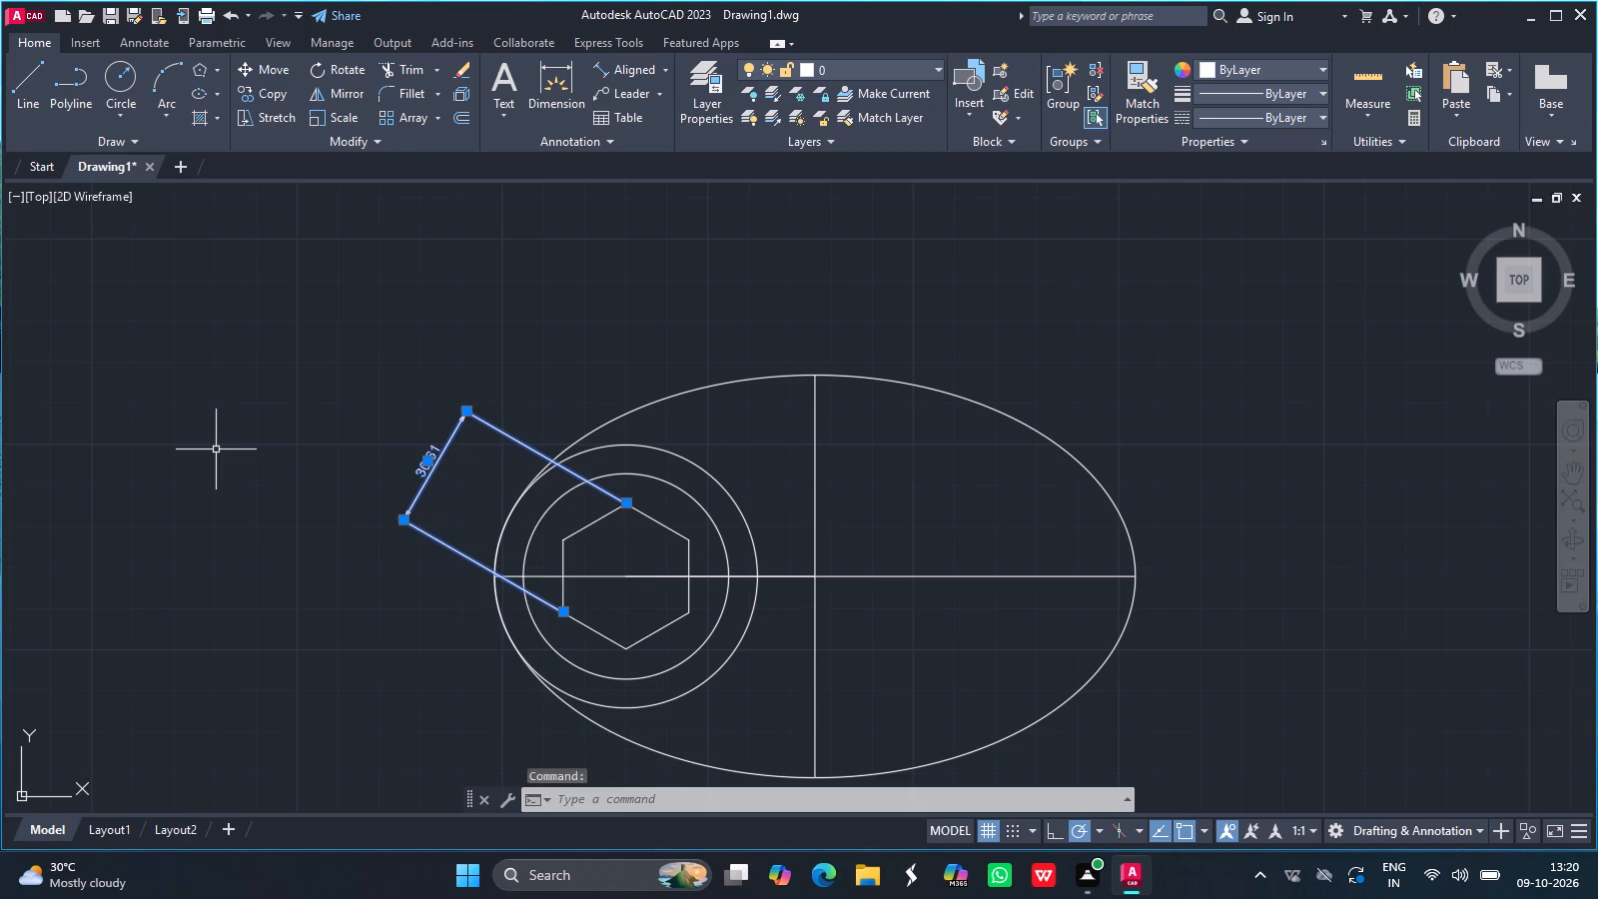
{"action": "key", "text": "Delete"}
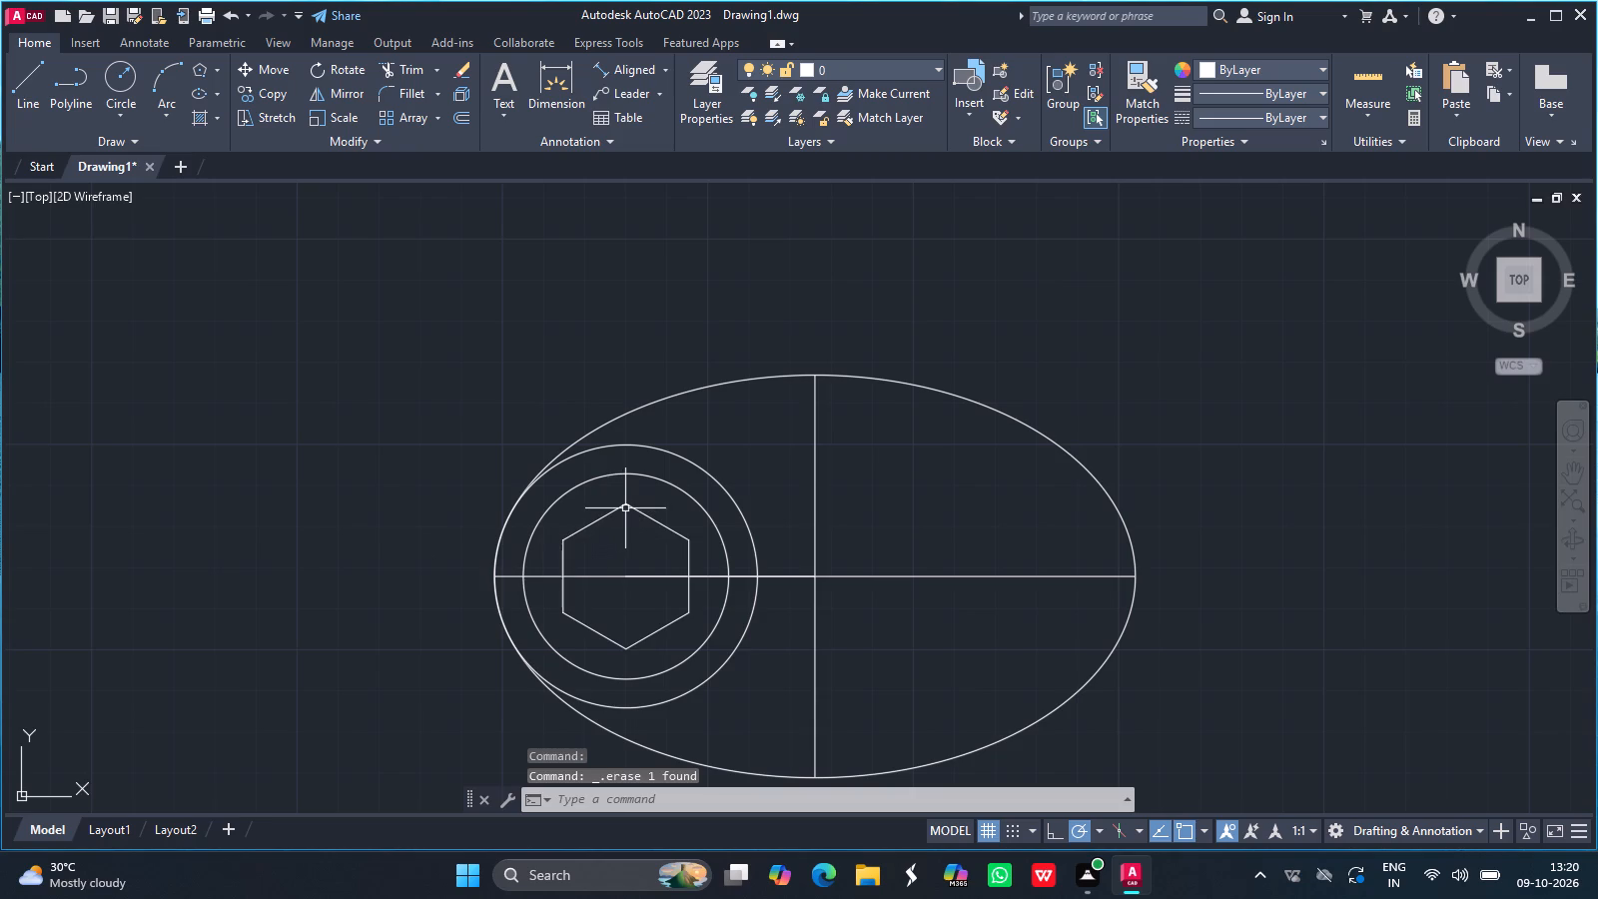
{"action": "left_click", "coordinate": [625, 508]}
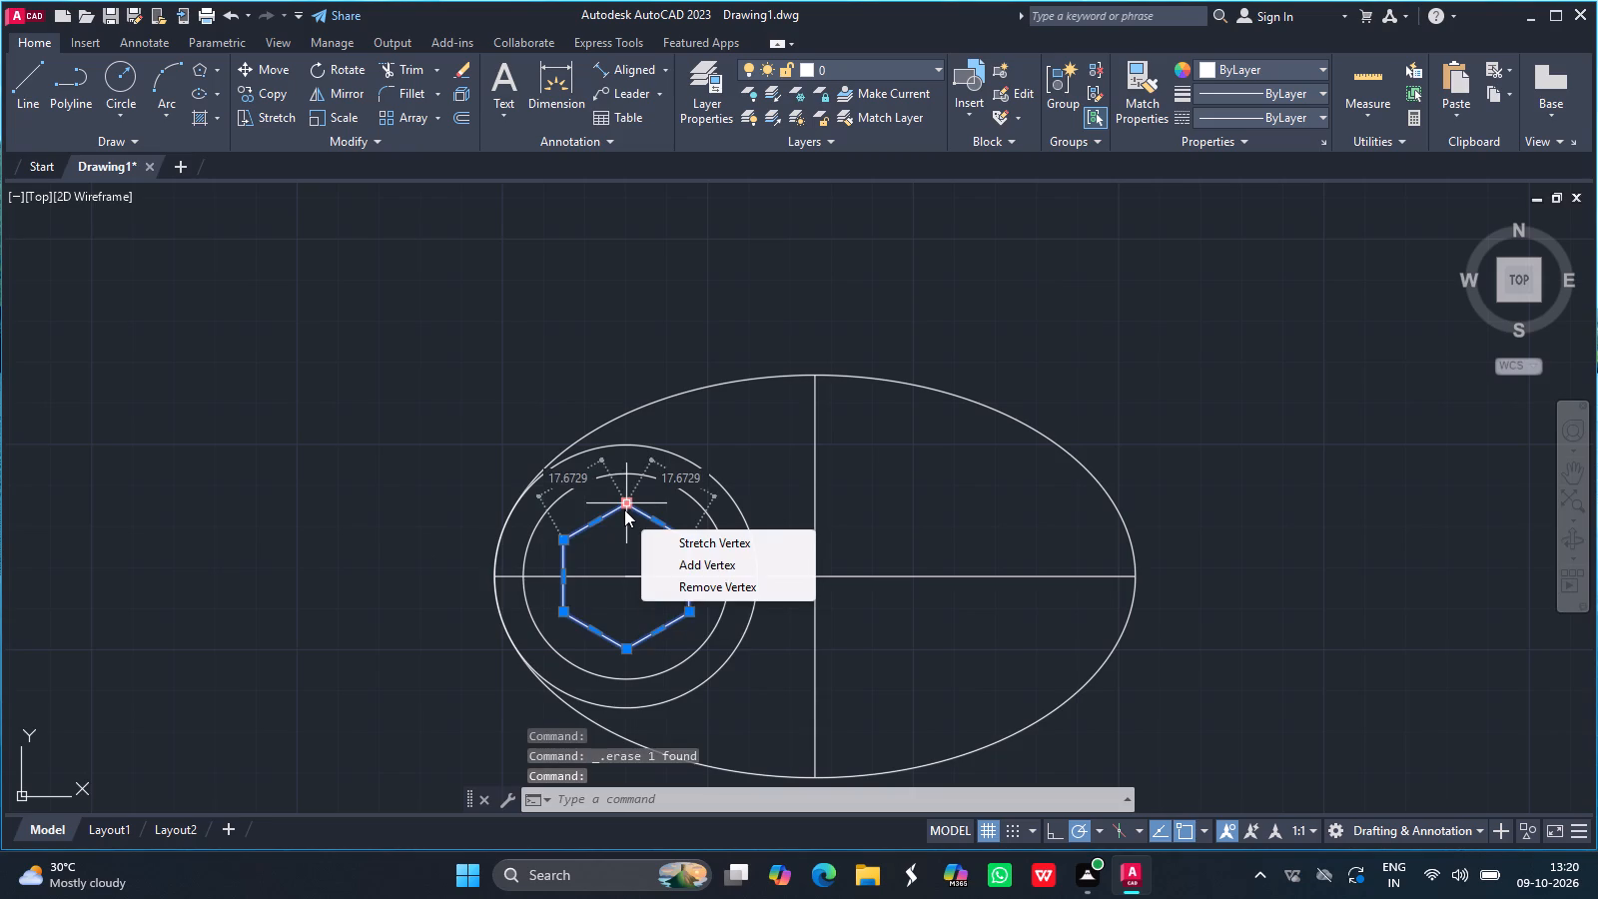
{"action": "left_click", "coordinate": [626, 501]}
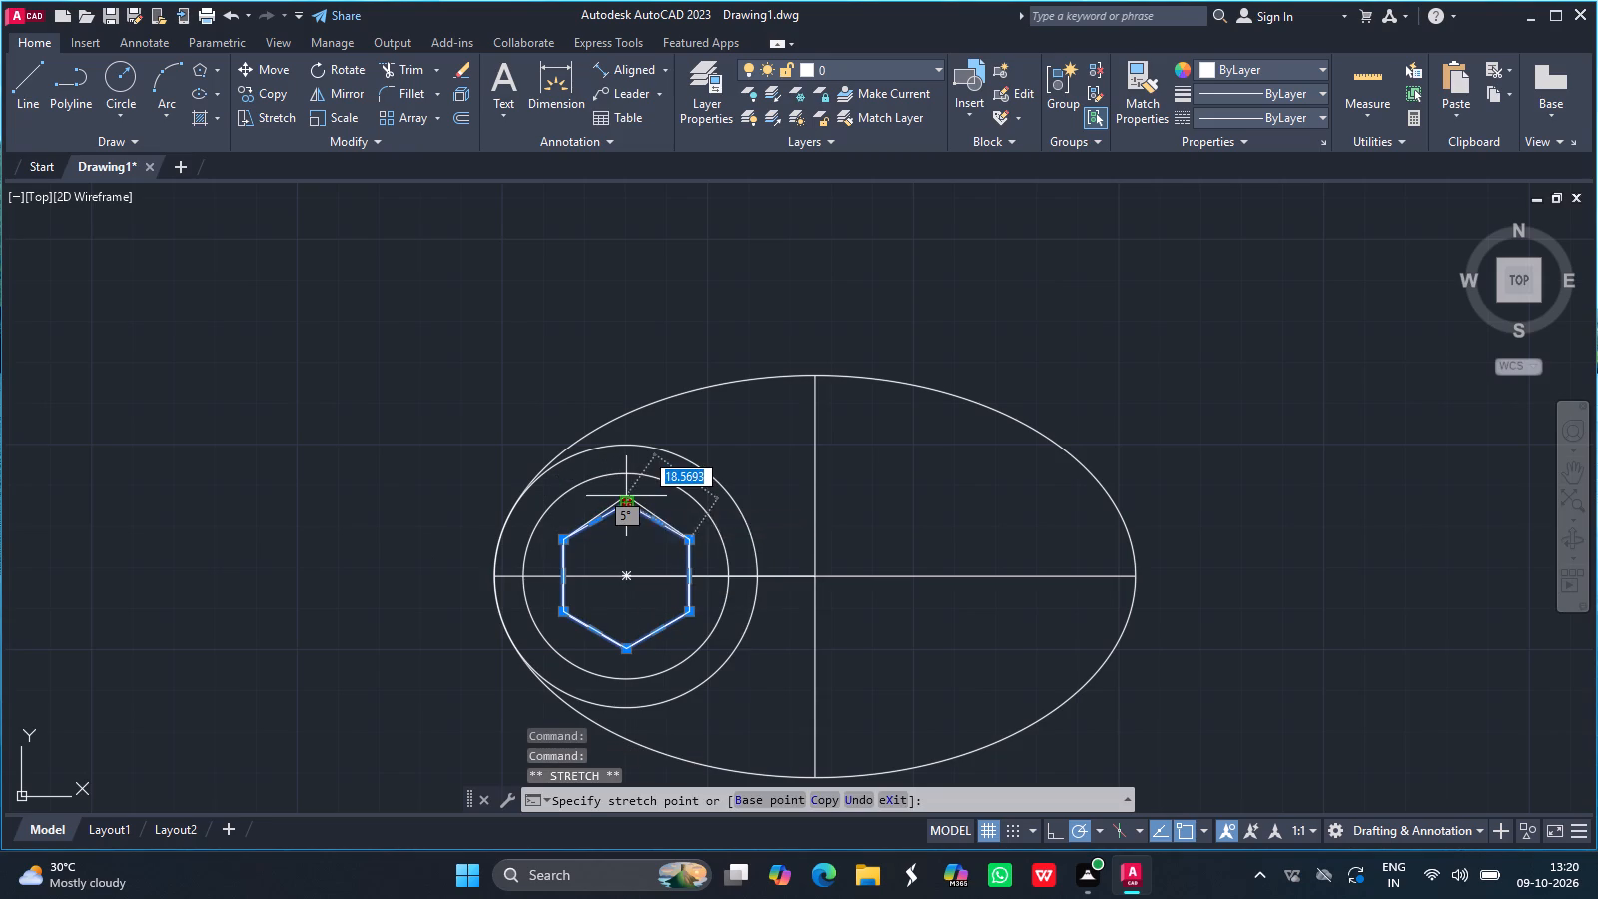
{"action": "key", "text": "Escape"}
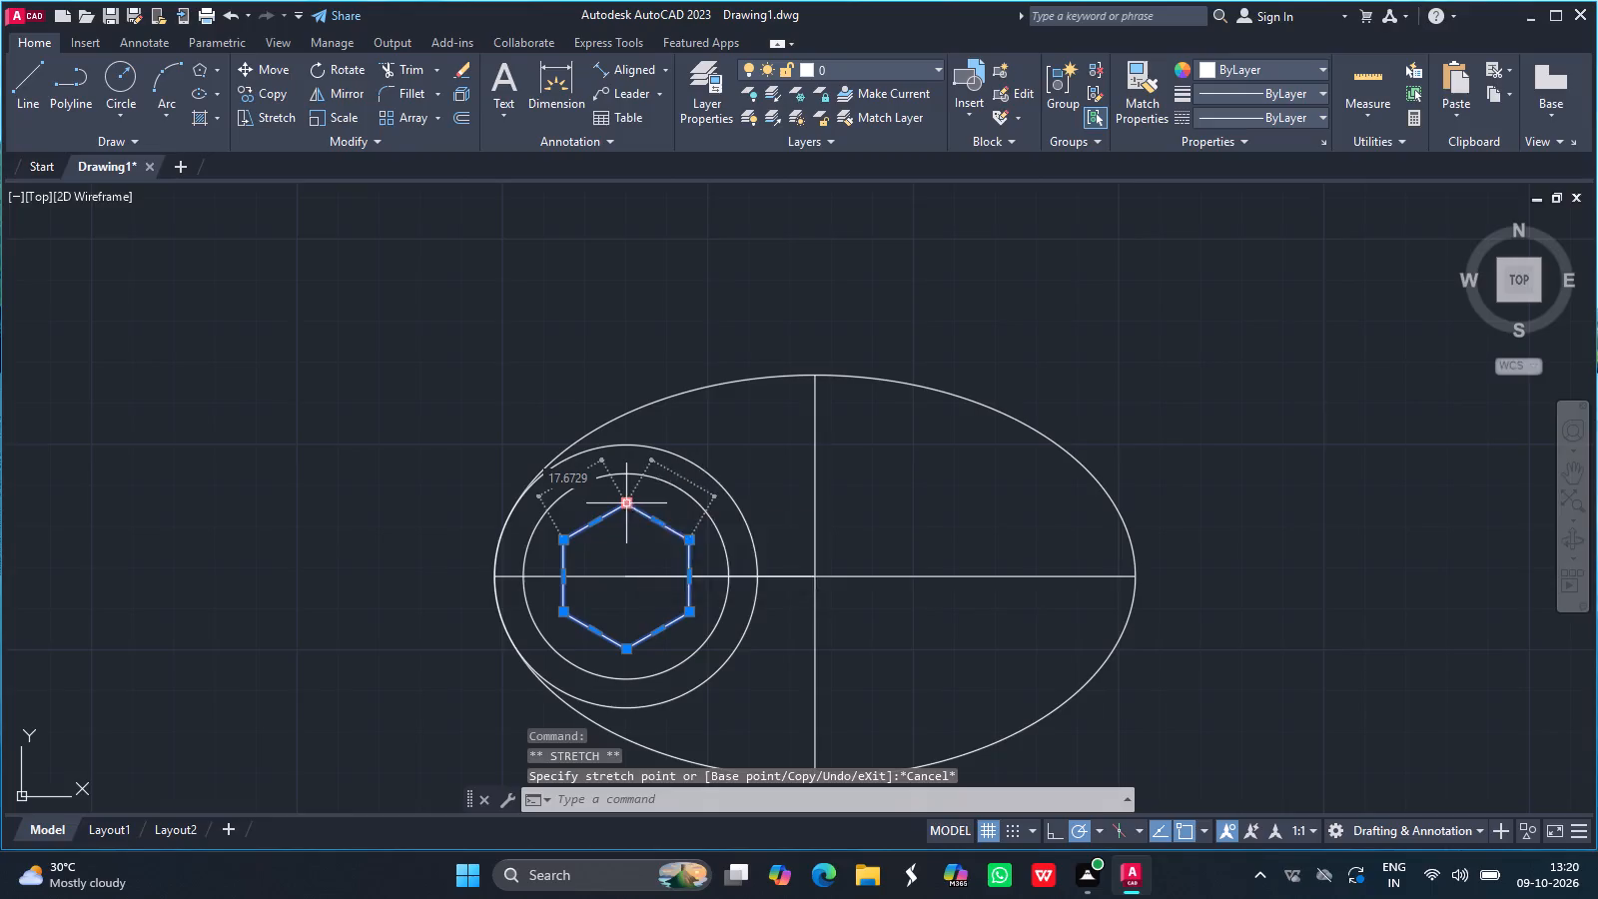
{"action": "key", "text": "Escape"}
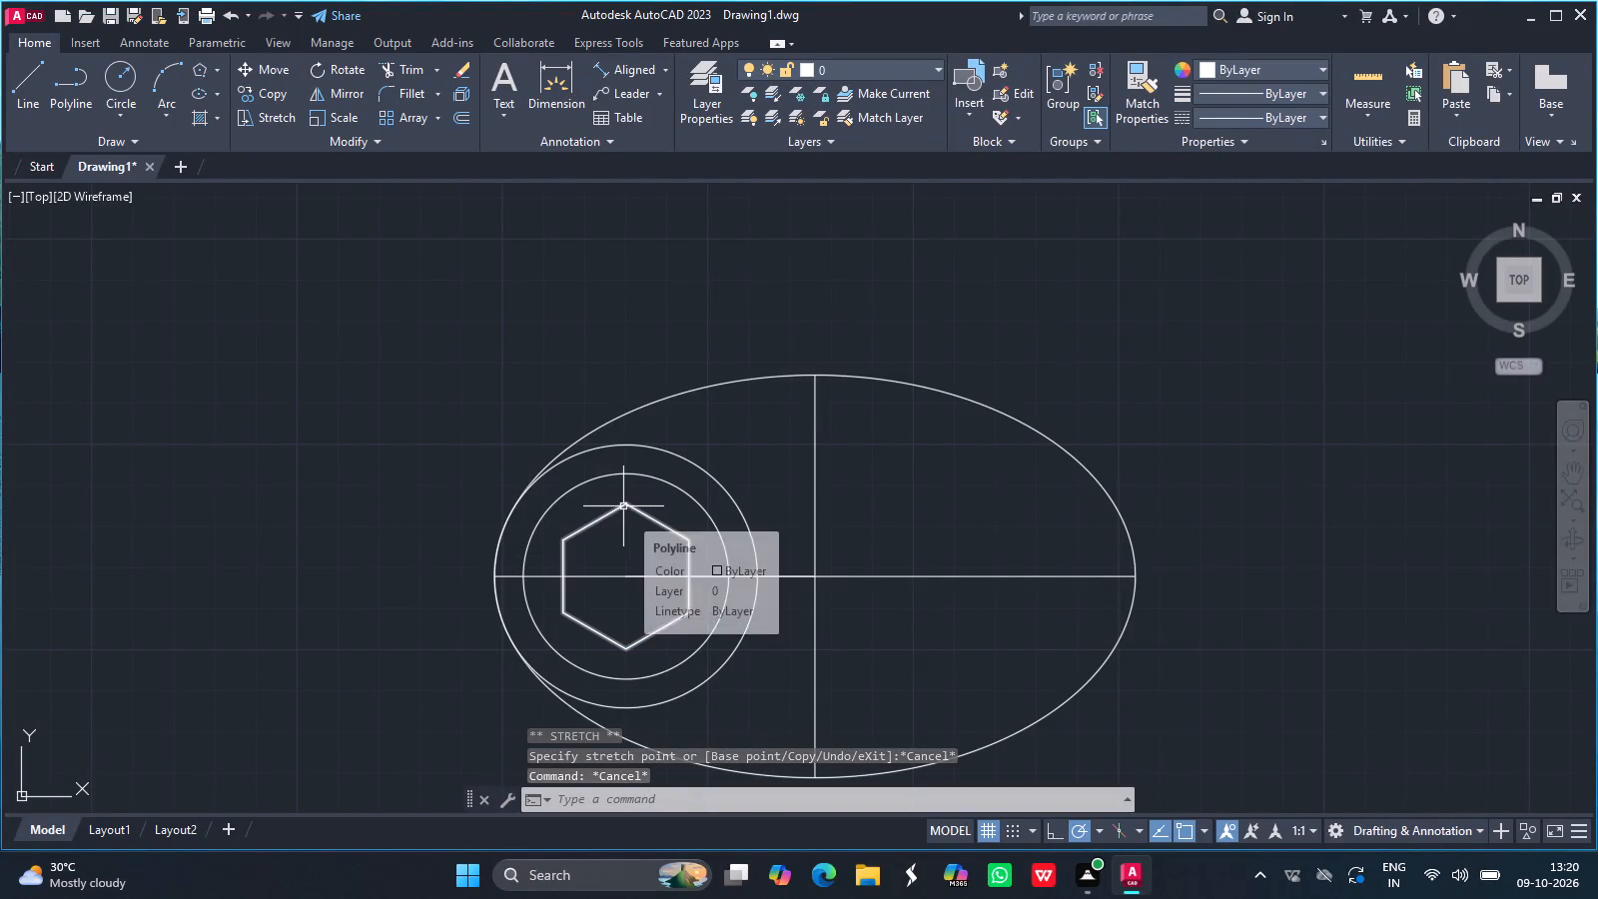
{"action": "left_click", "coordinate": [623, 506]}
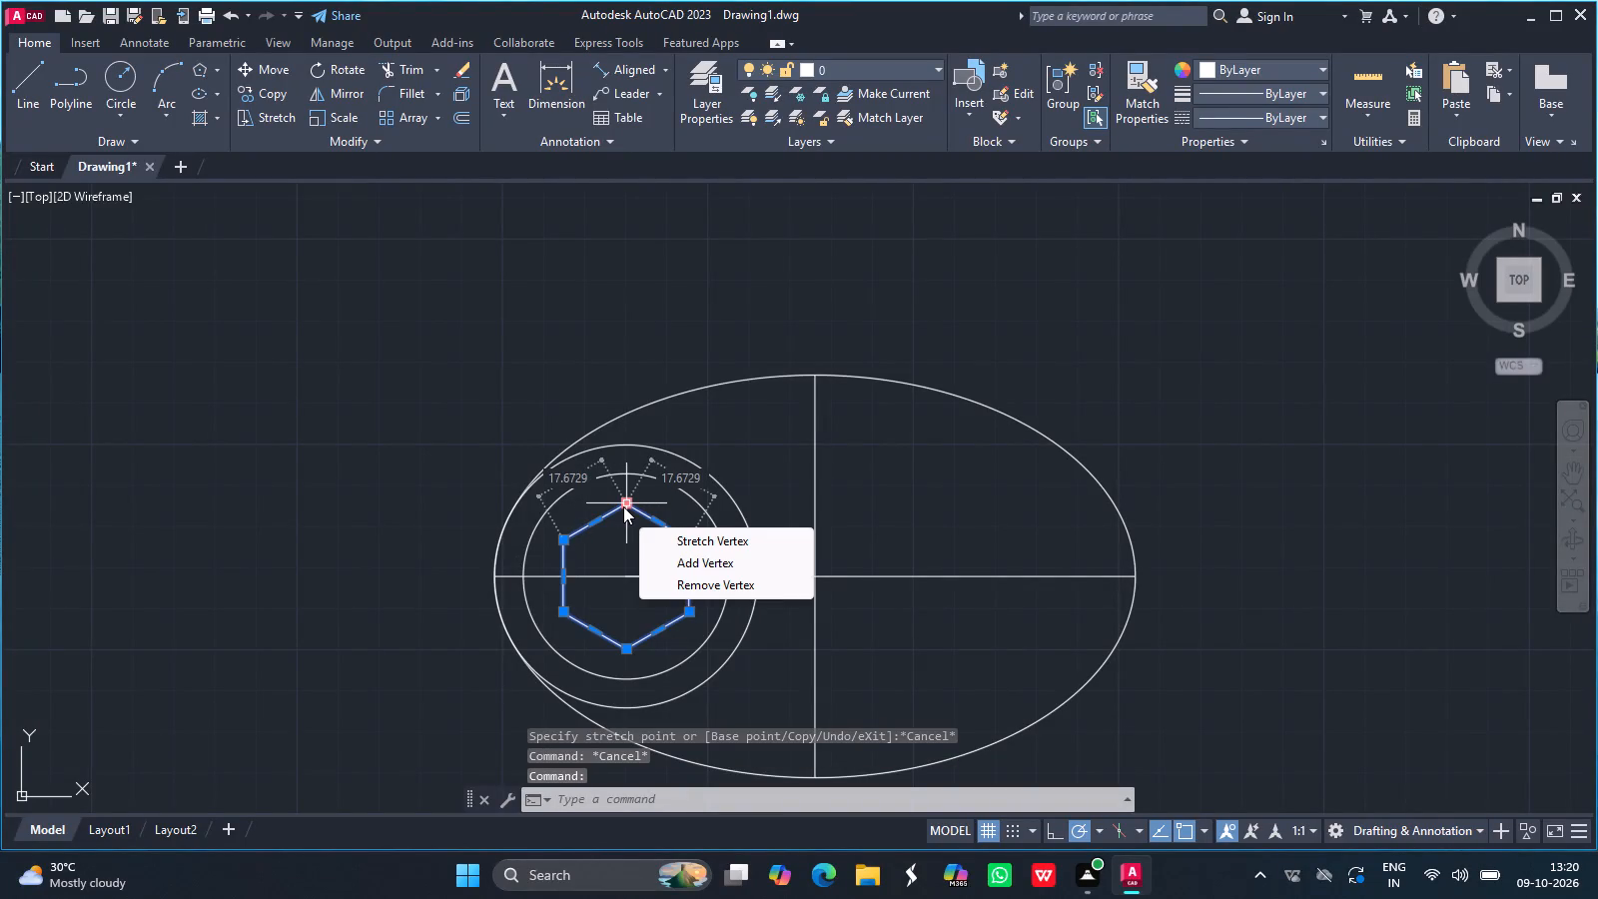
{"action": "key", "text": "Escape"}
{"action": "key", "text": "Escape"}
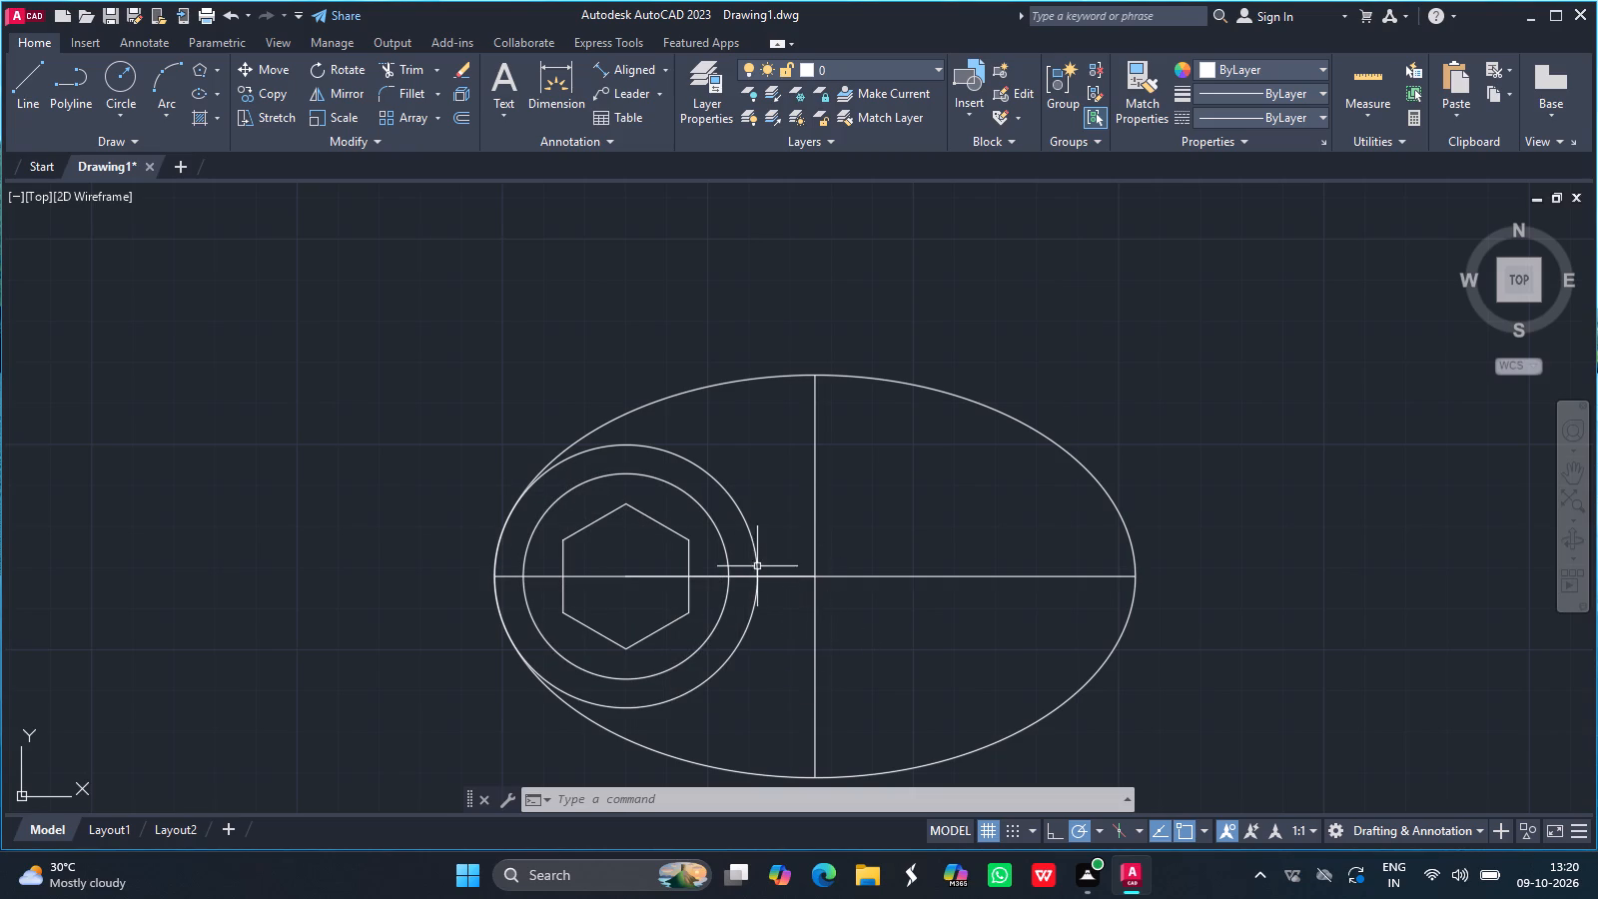
Offset the ellipse inward by a distance of 12.
{"action": "left_click", "coordinate": [458, 112]}
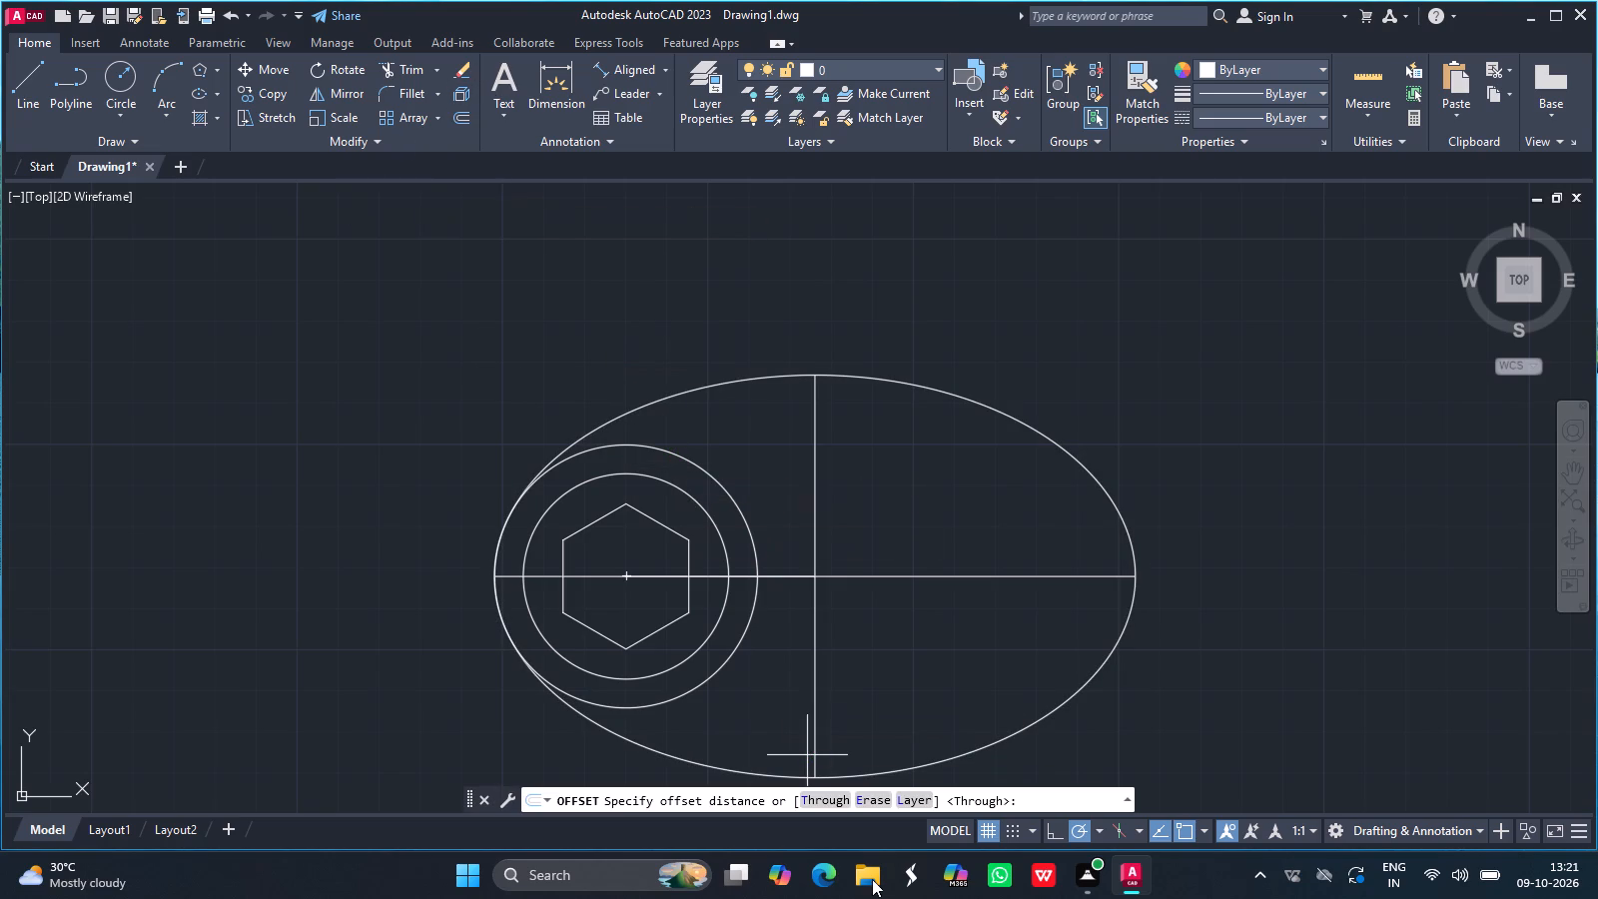
{"action": "left_click", "coordinate": [1066, 804]}
{"action": "type", "text": "12"}
{"action": "key", "text": "Return"}
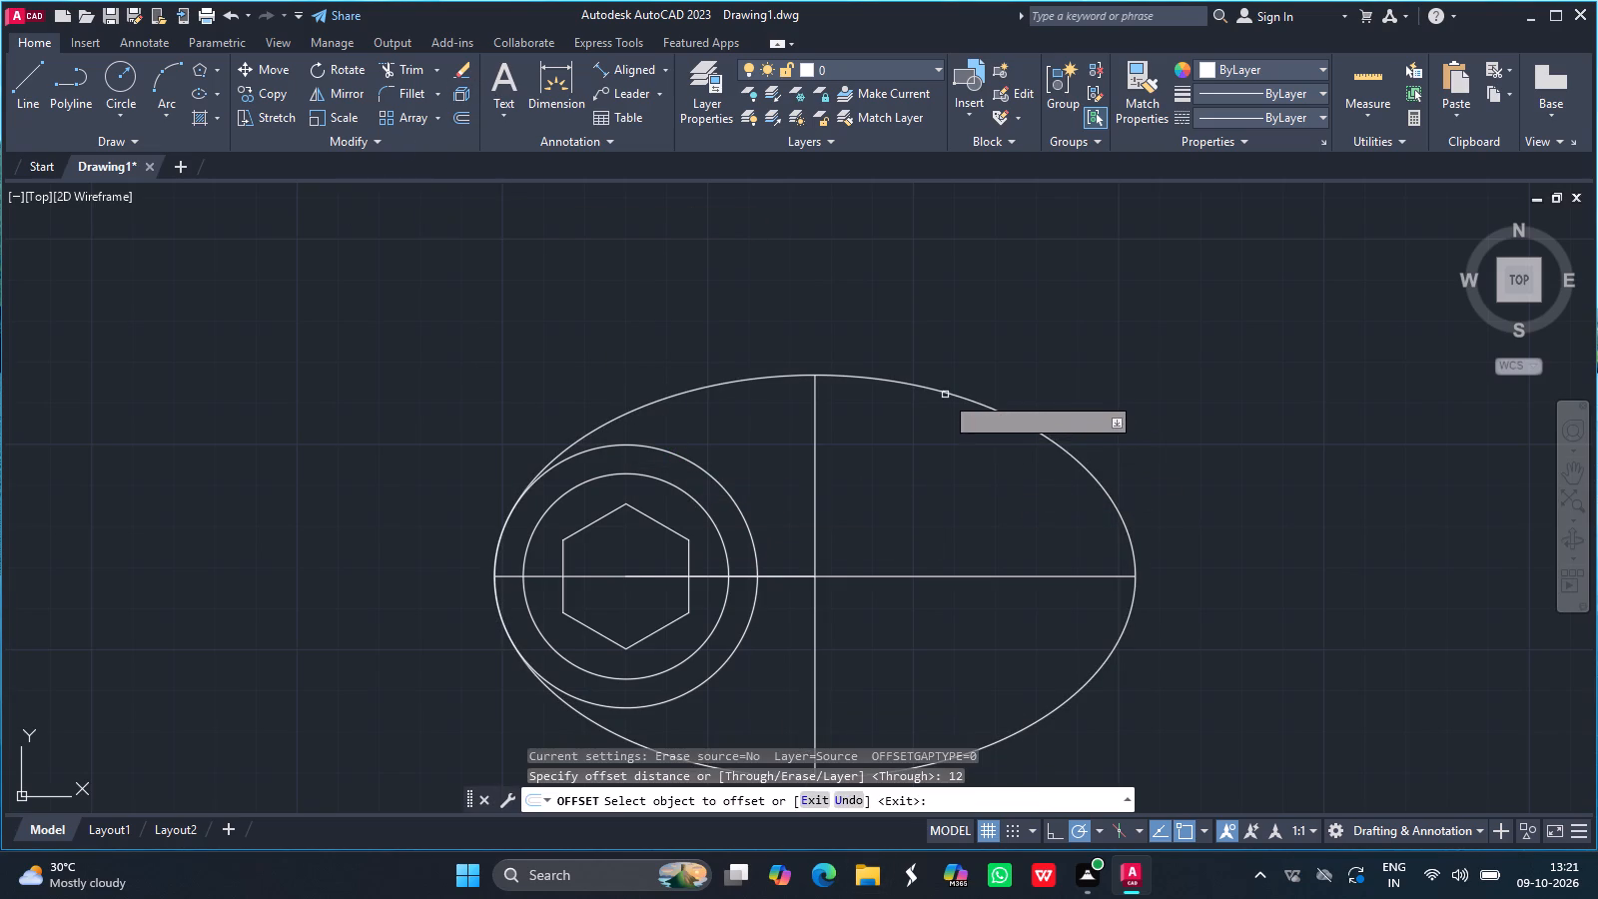
{"action": "left_click_drag", "start_coordinate": [944, 393], "coordinate": [935, 431]}
{"action": "left_click", "coordinate": [935, 431]}
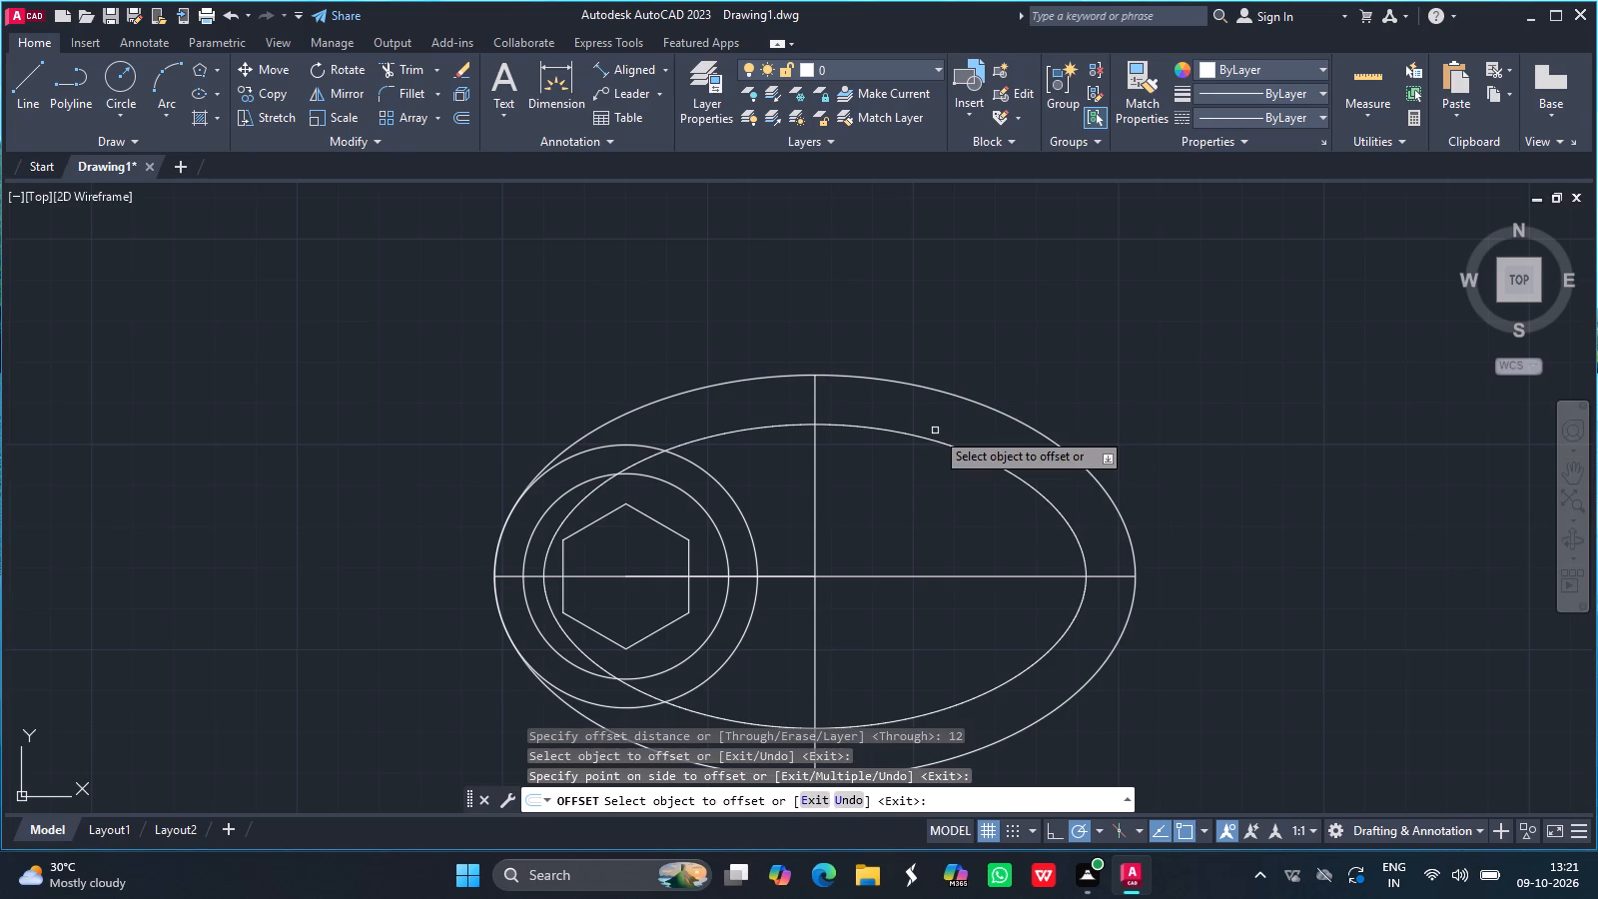
{"action": "key", "text": "Return"}
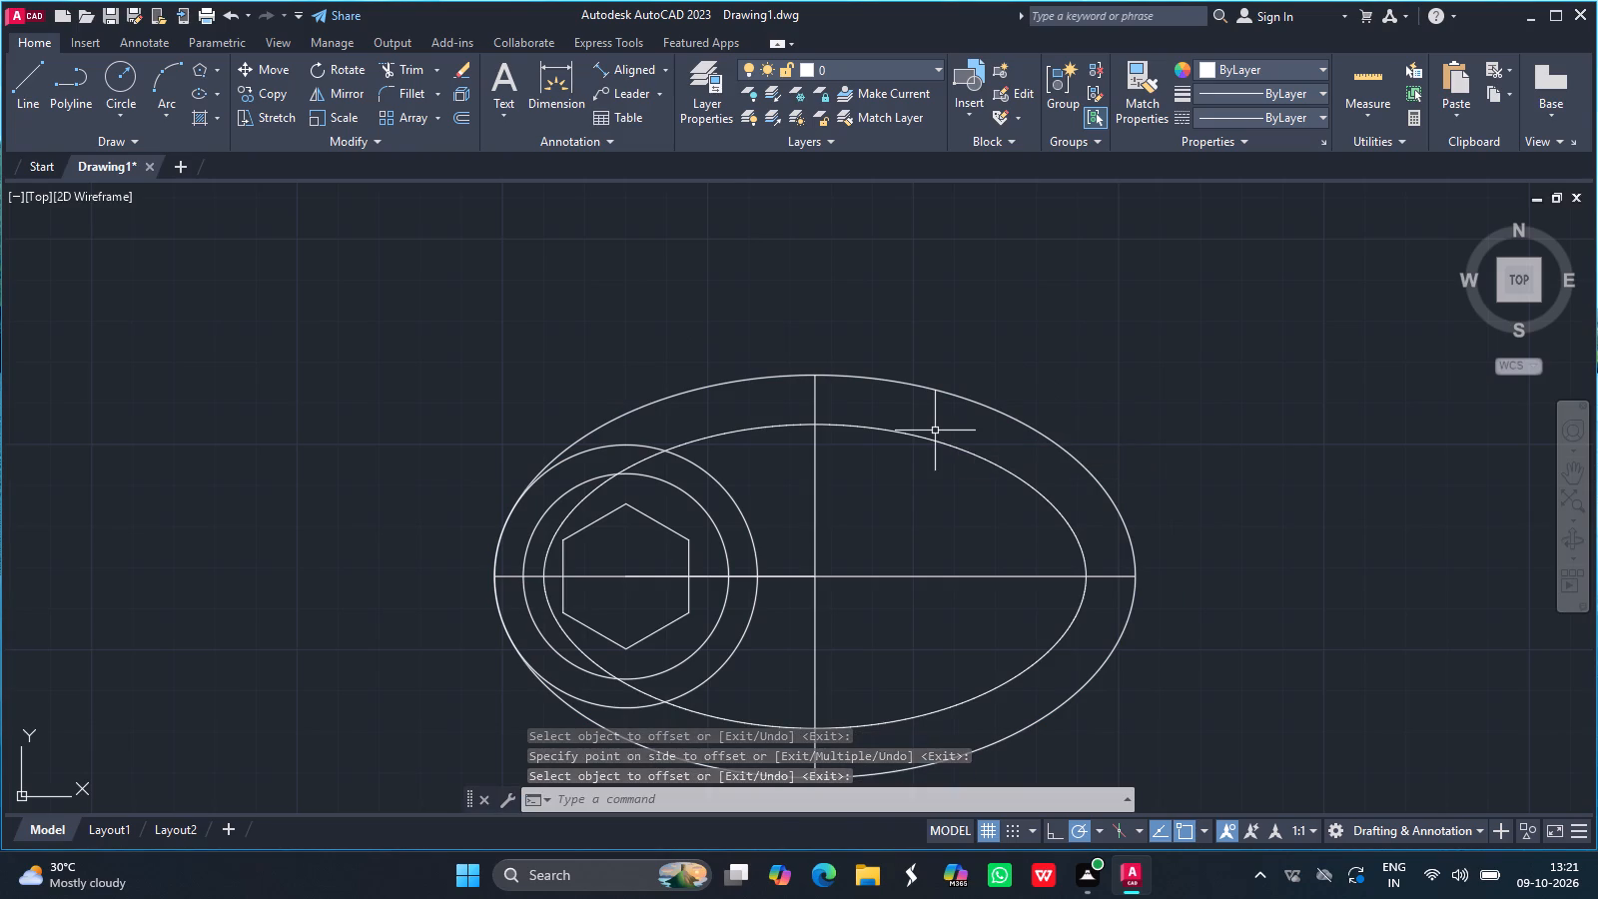
Fillet the inner ellipse with the radius-32 circle on both the upper and lower sides, using a radius of 14.
{"action": "left_click", "coordinate": [400, 91]}
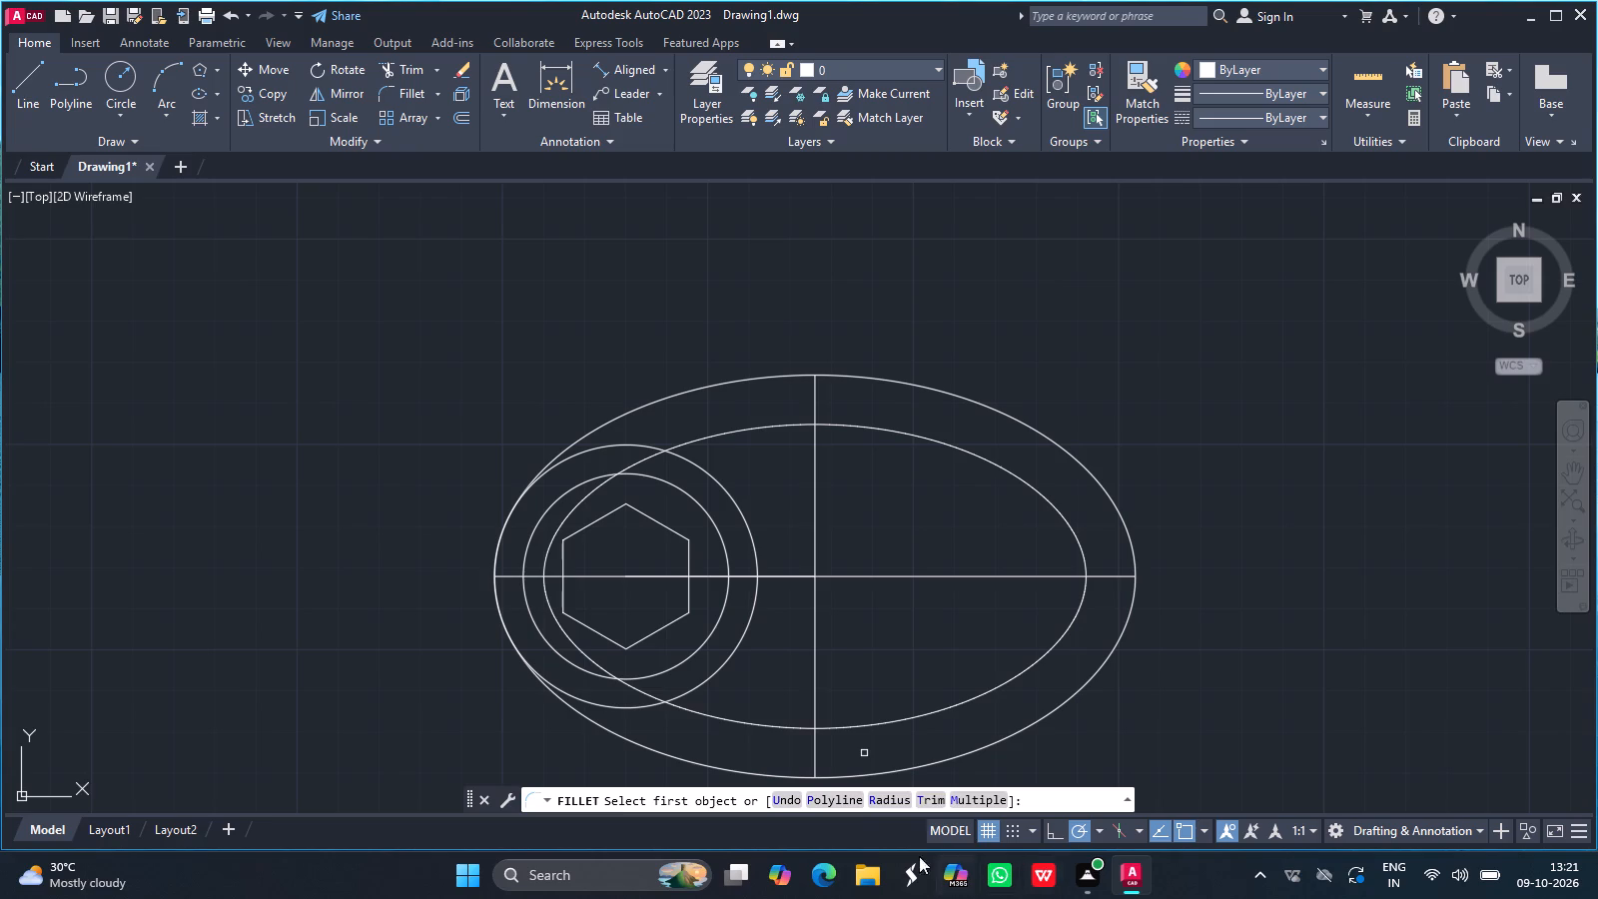
{"action": "left_click", "coordinate": [886, 810]}
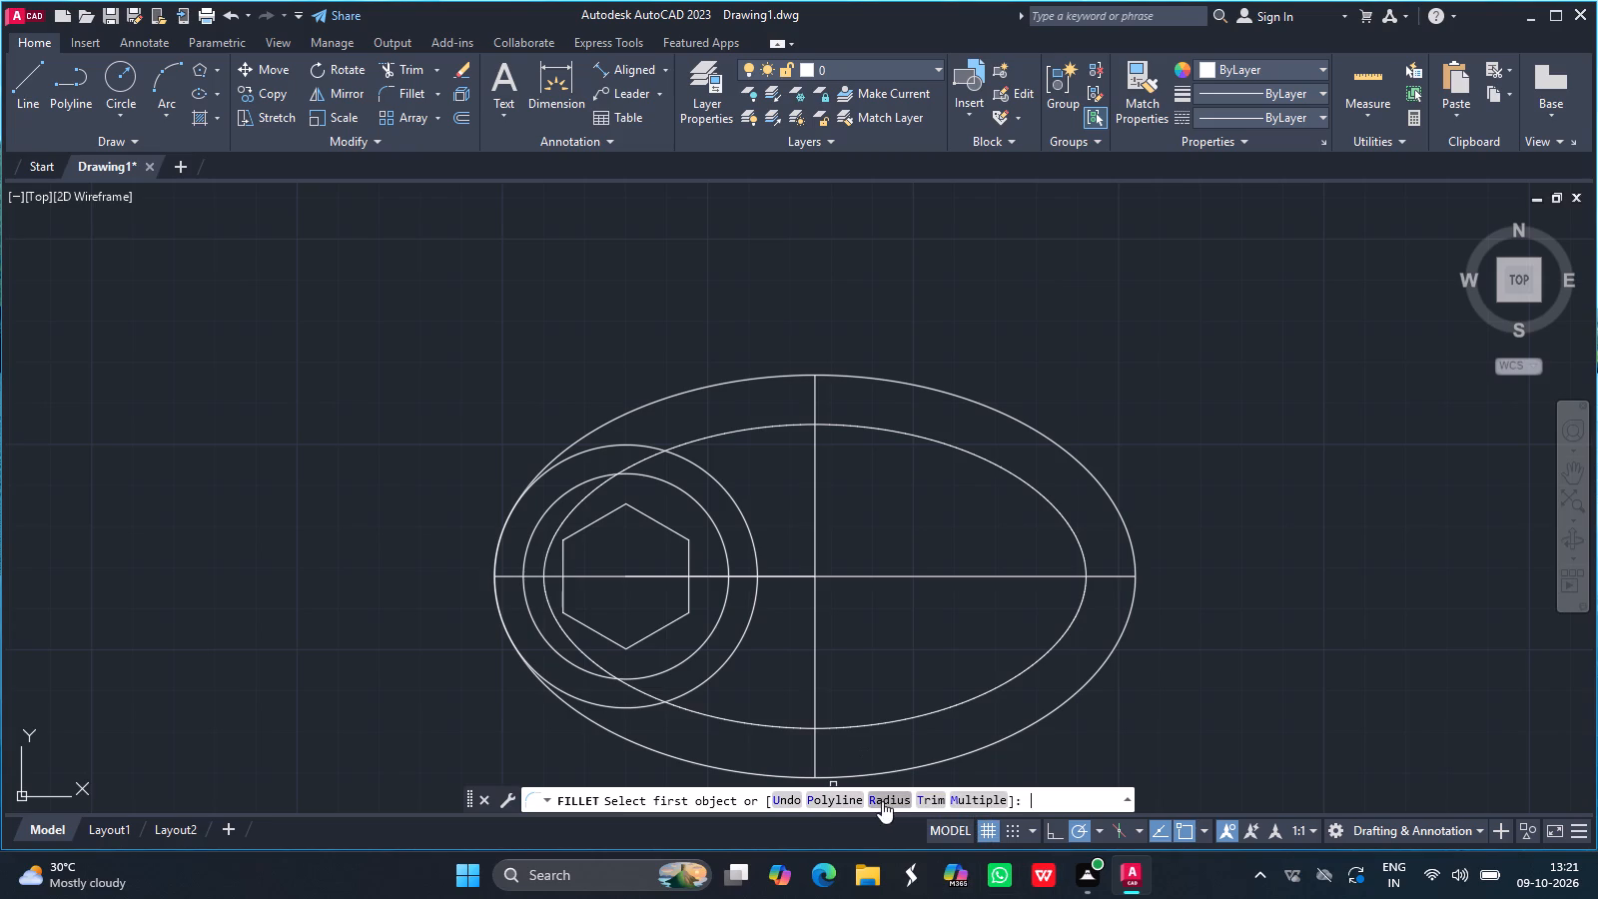
{"action": "left_click", "coordinate": [882, 800]}
{"action": "type", "text": "14"}
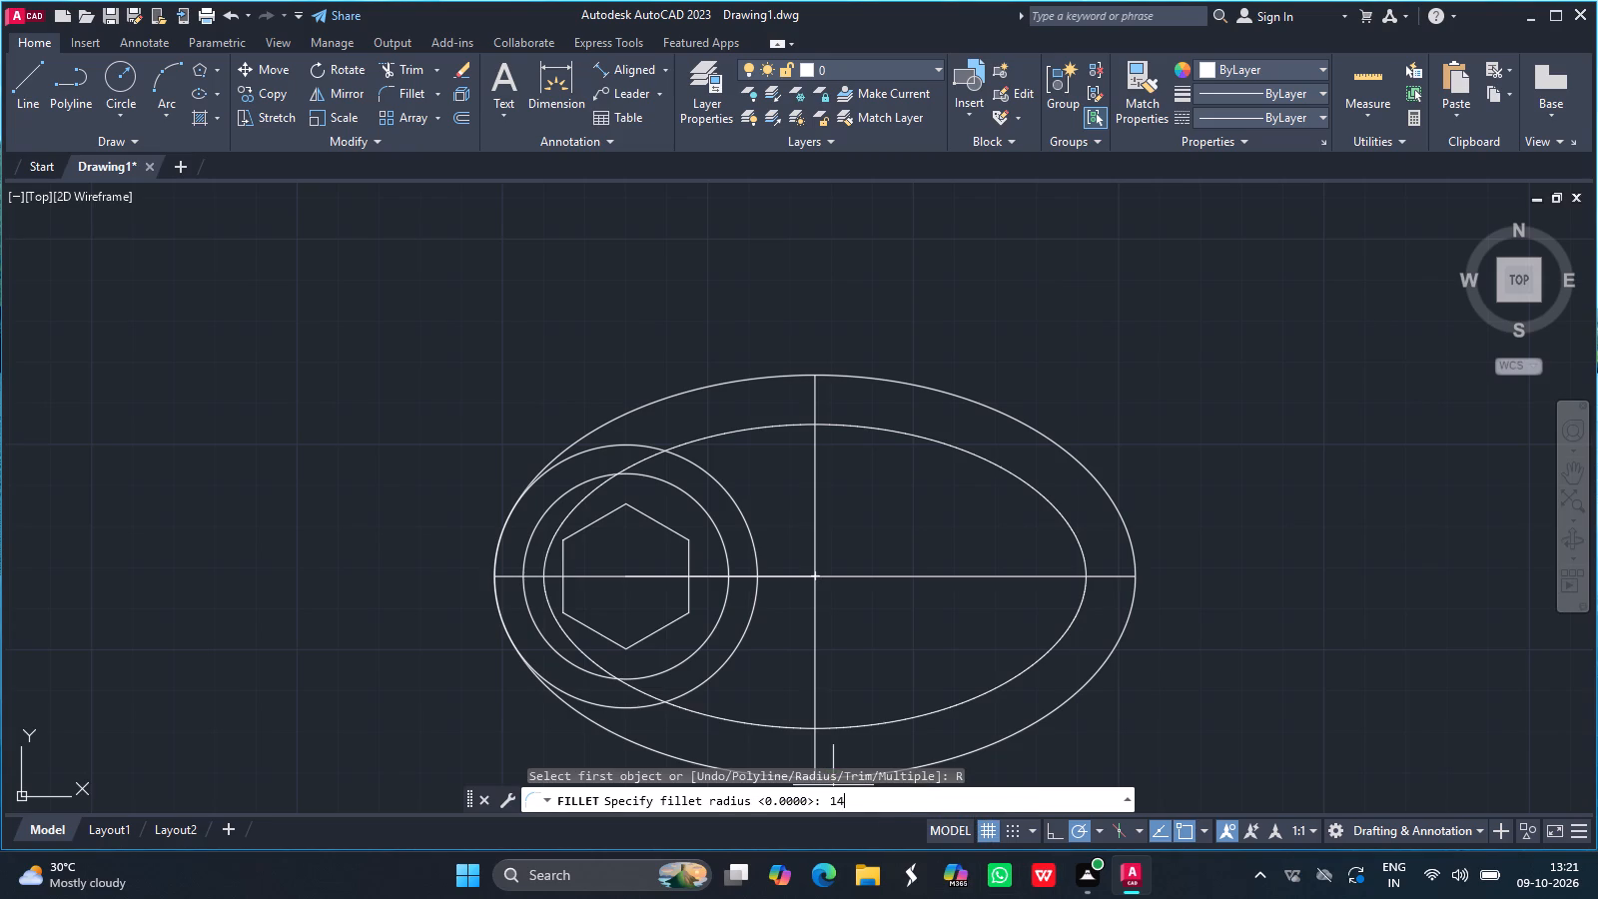
{"action": "key", "text": "Return"}
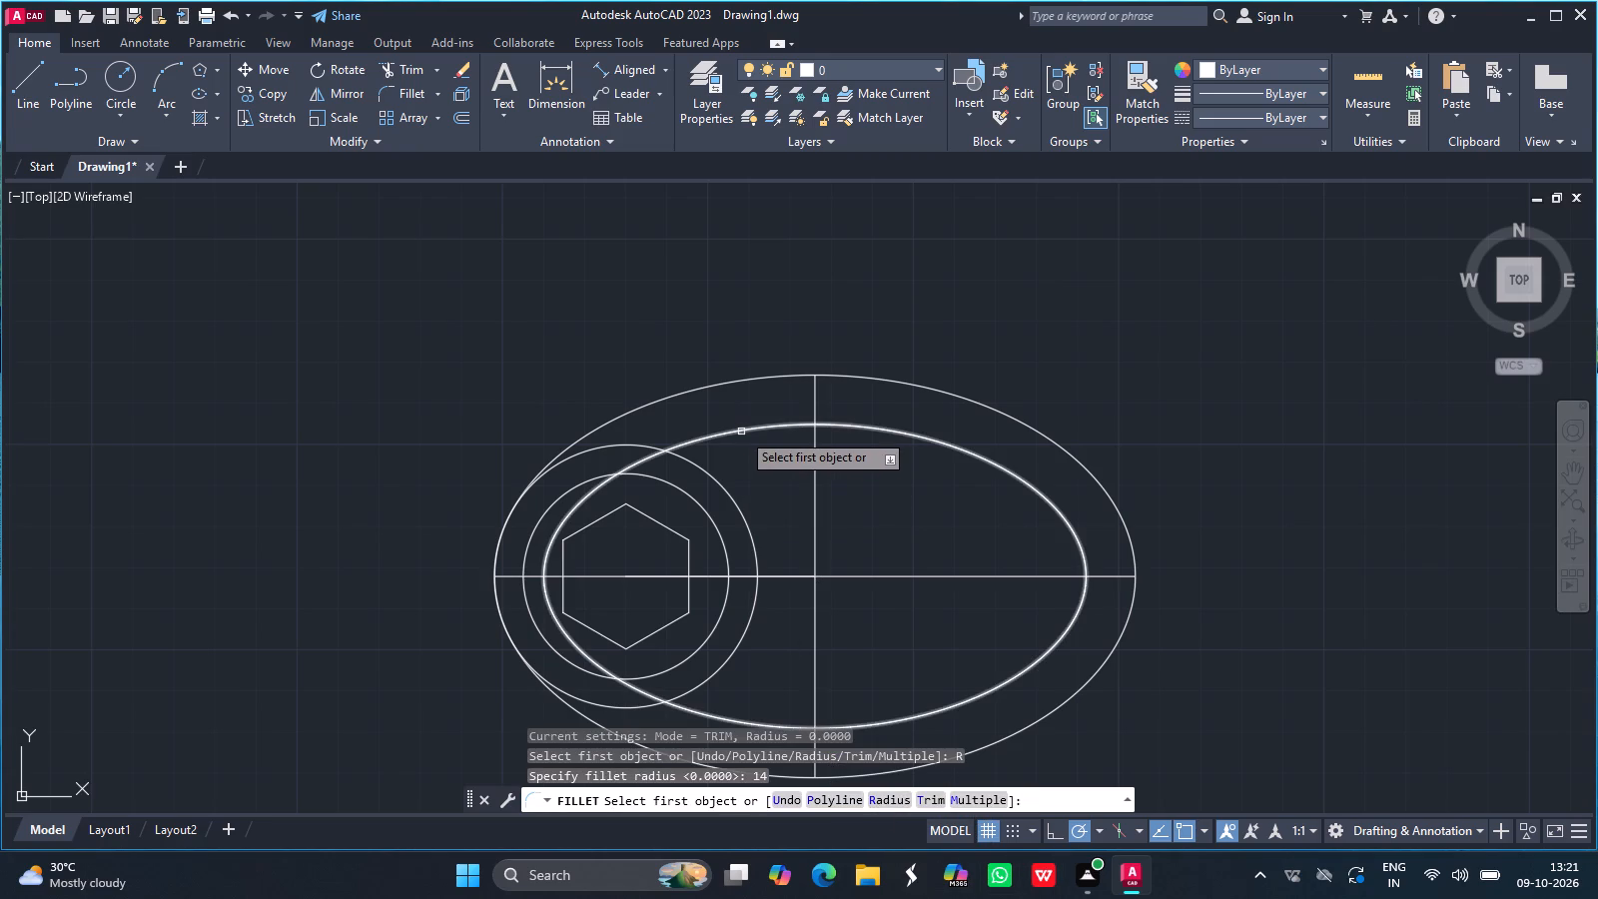
{"action": "left_click_drag", "start_coordinate": [742, 432], "coordinate": [719, 483]}
{"action": "left_click", "coordinate": [719, 483]}
{"action": "key", "text": "Return"}
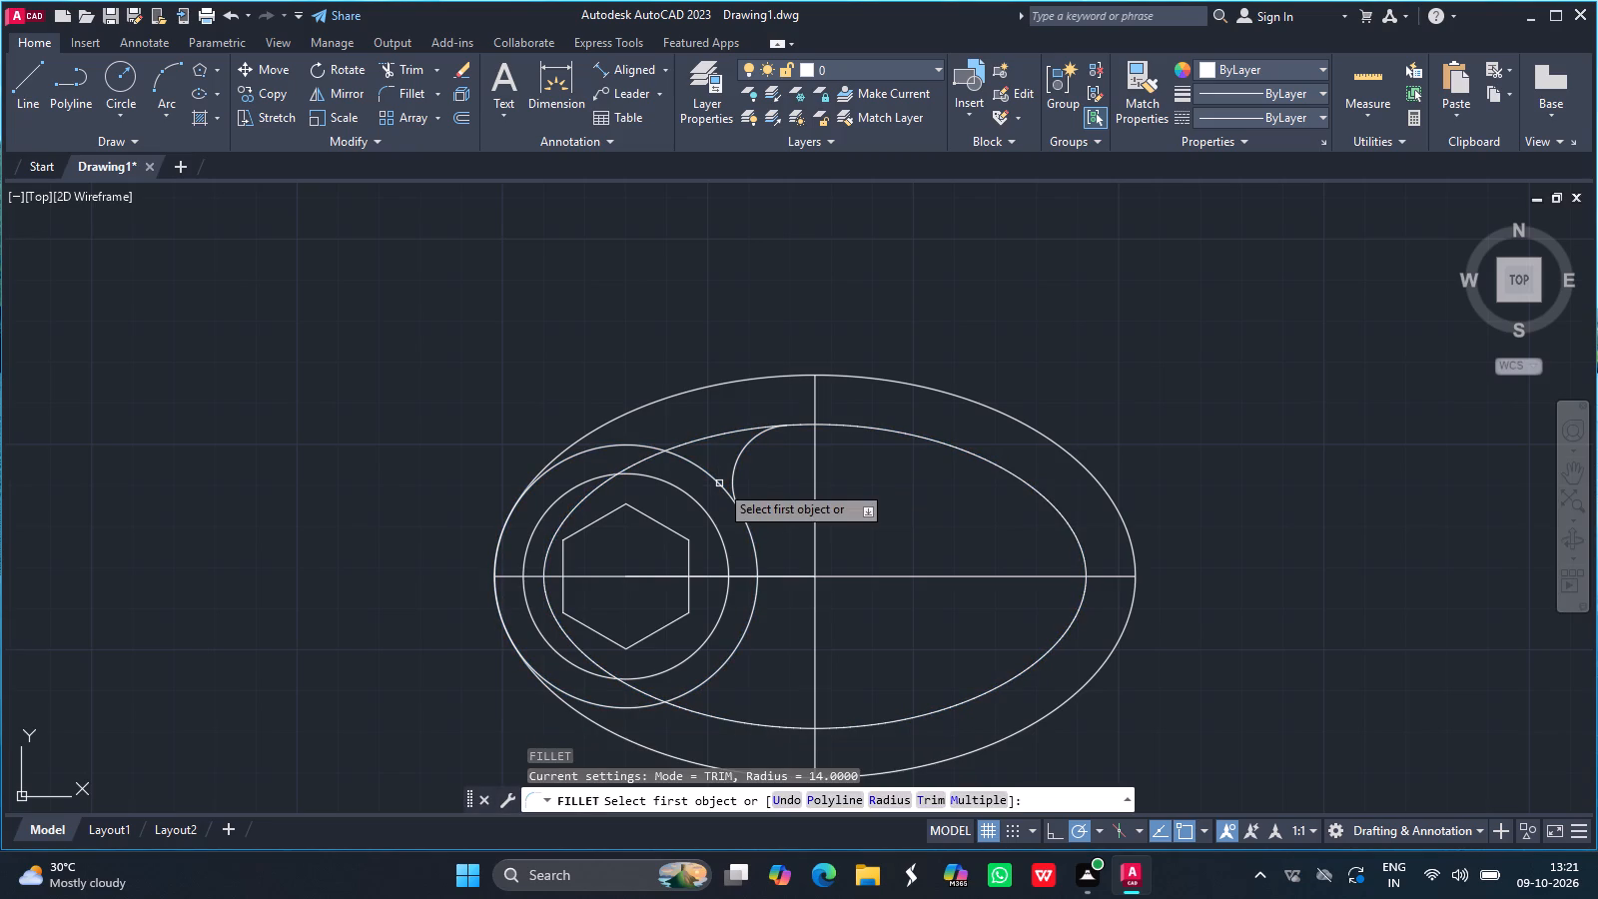
{"action": "left_click_drag", "start_coordinate": [747, 630], "coordinate": [717, 725]}
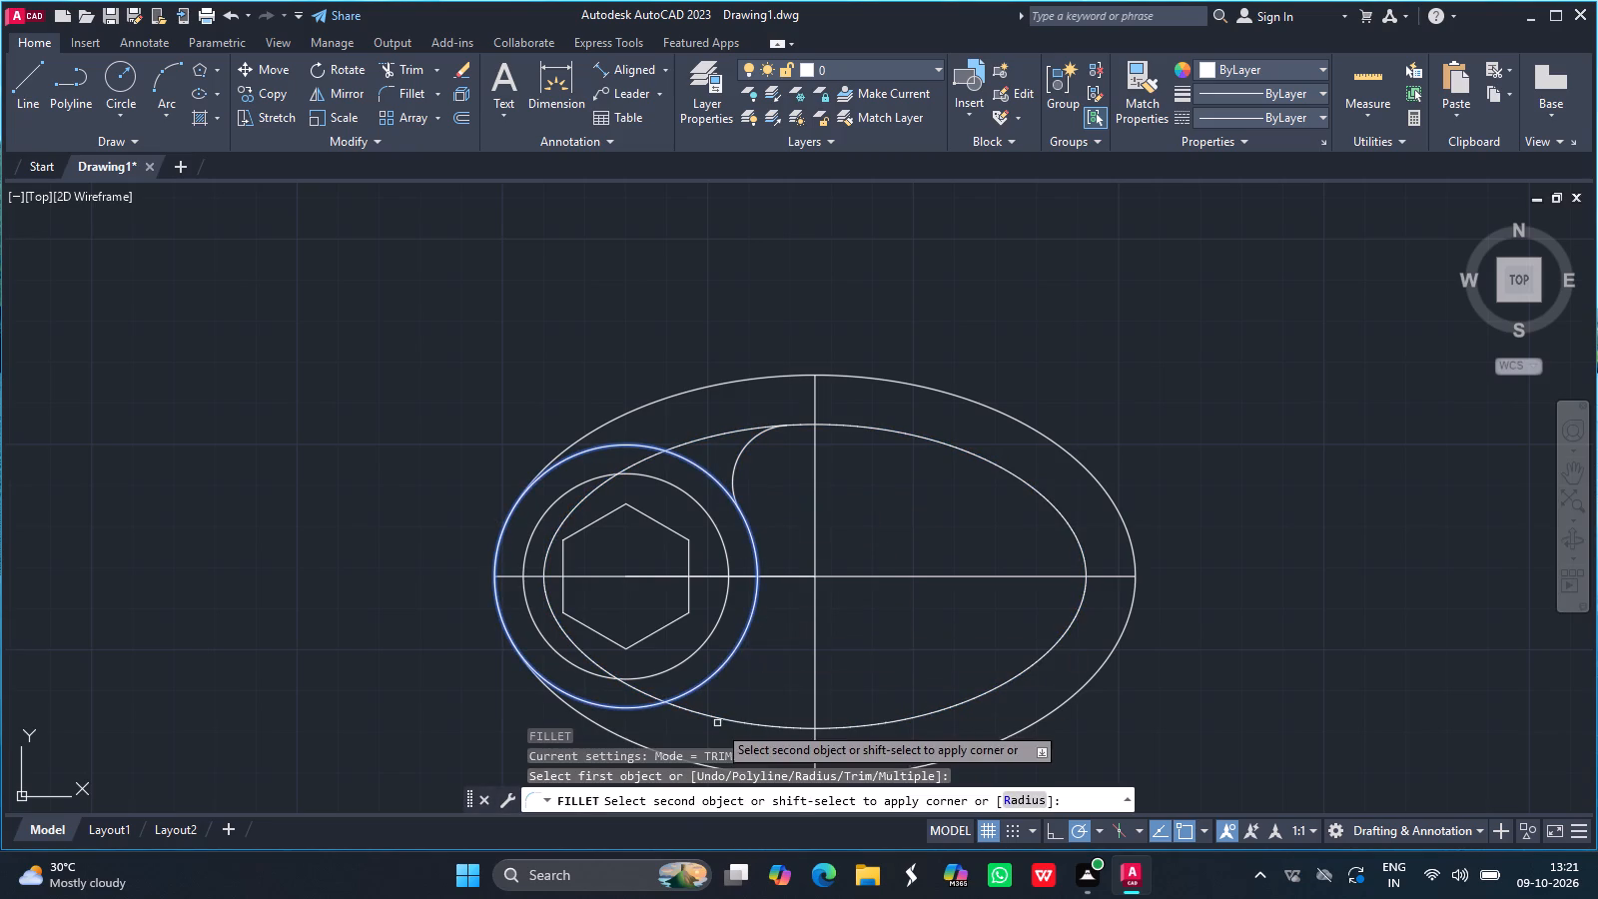
{"action": "left_click_drag", "start_coordinate": [717, 725], "coordinate": [743, 725]}
{"action": "left_click", "coordinate": [743, 725]}
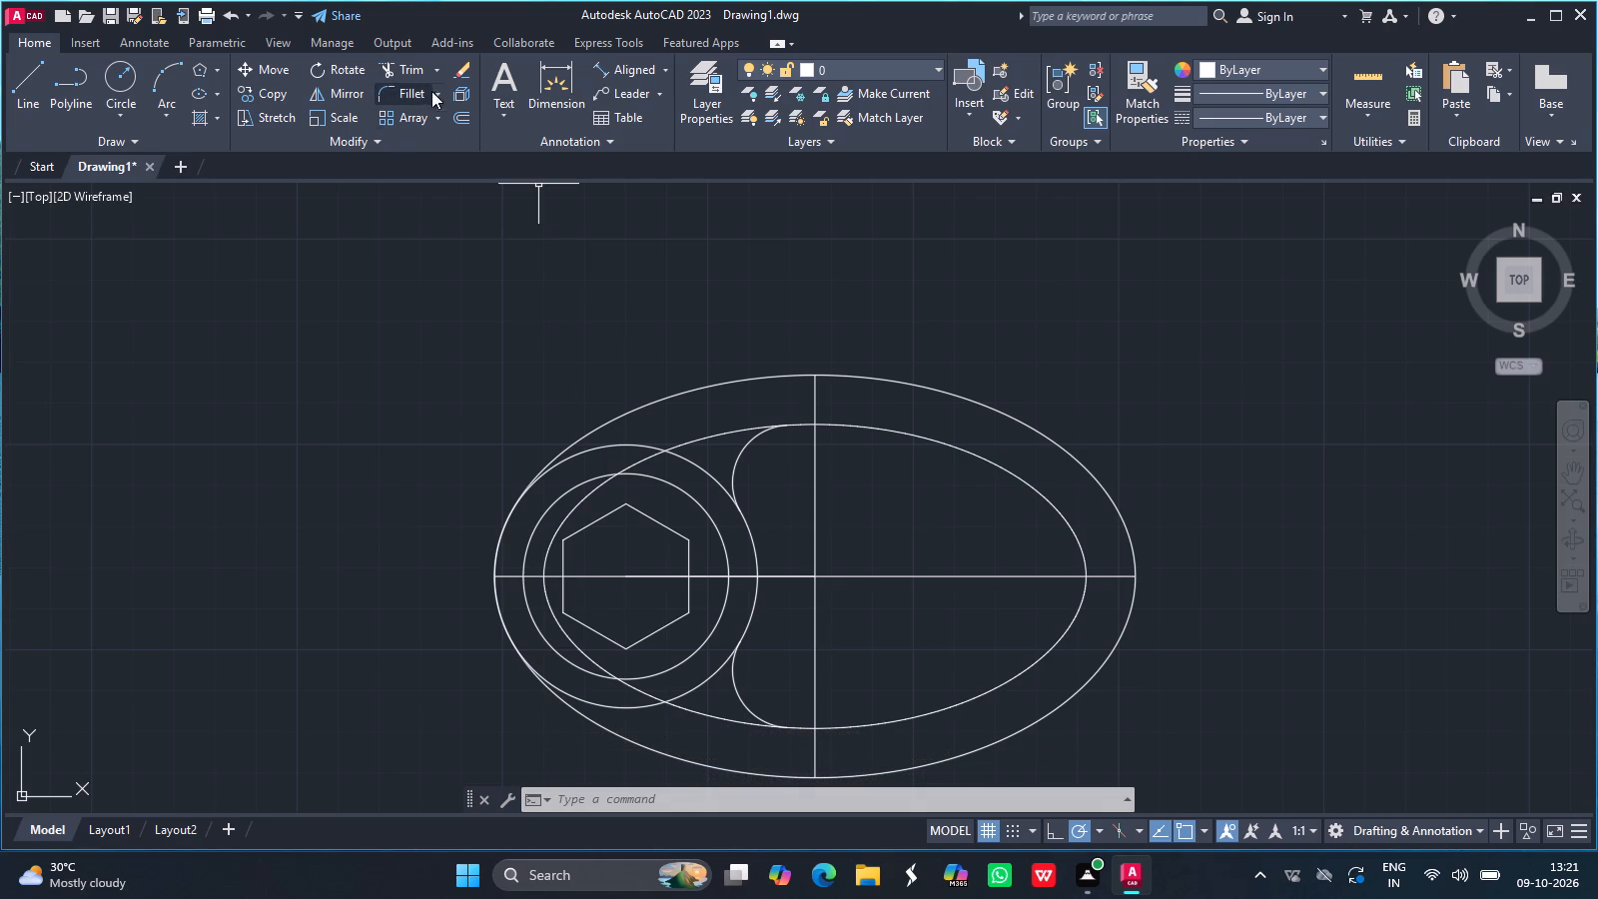
Trim the radius-32 circle outside the arc between the two fillets and the inner ellipse left of the vertical axis.
{"action": "left_click", "coordinate": [410, 75]}
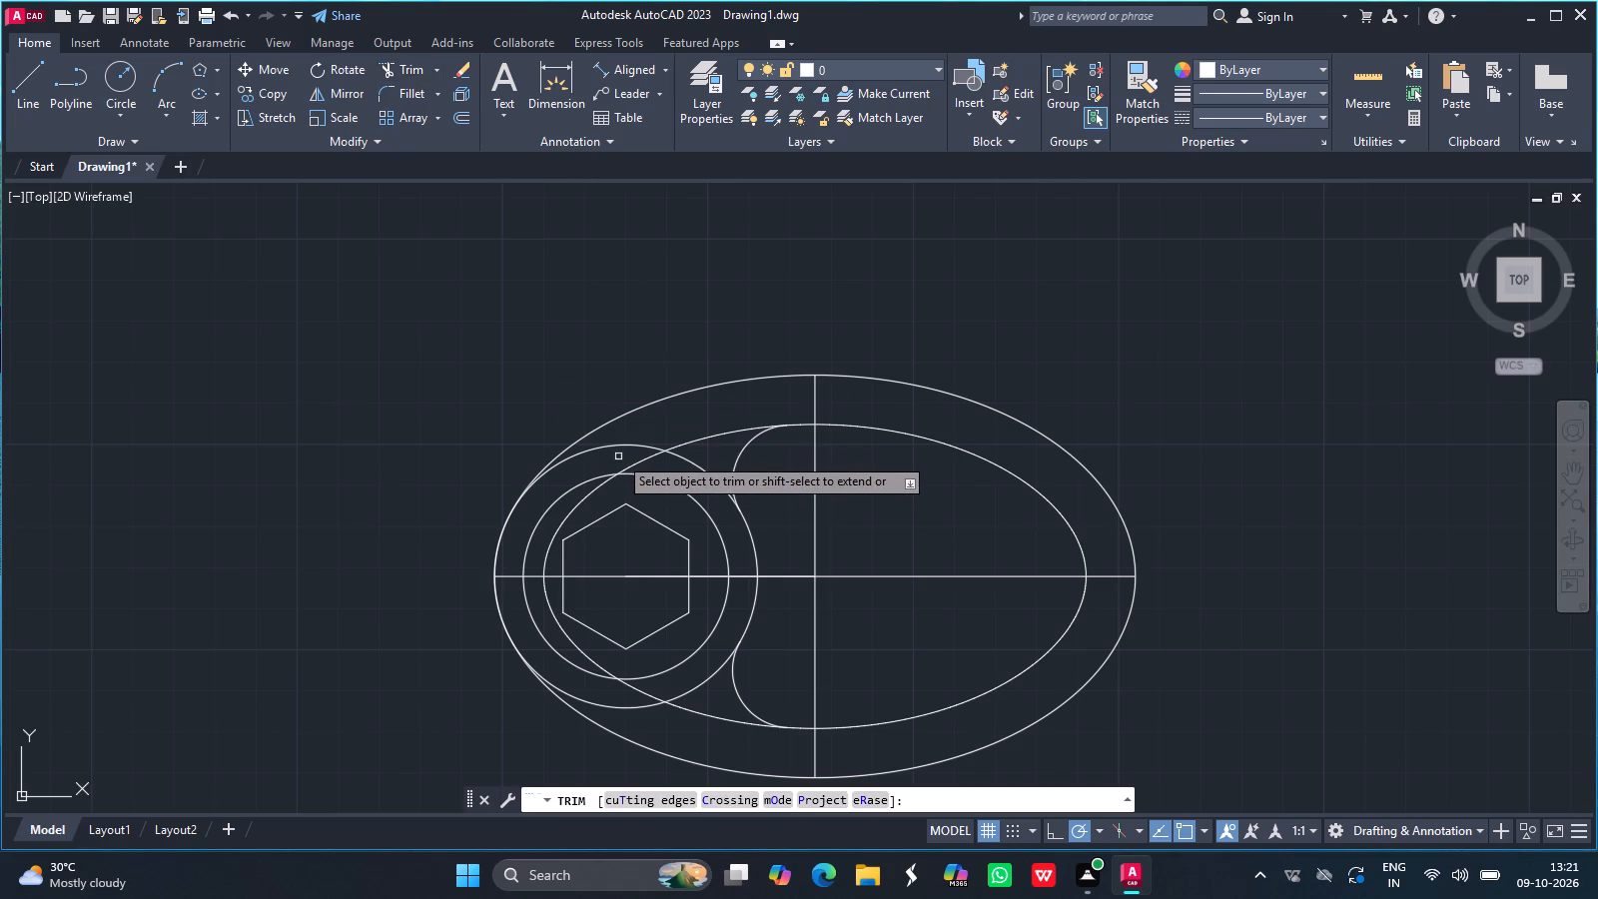
{"action": "left_click", "coordinate": [631, 447]}
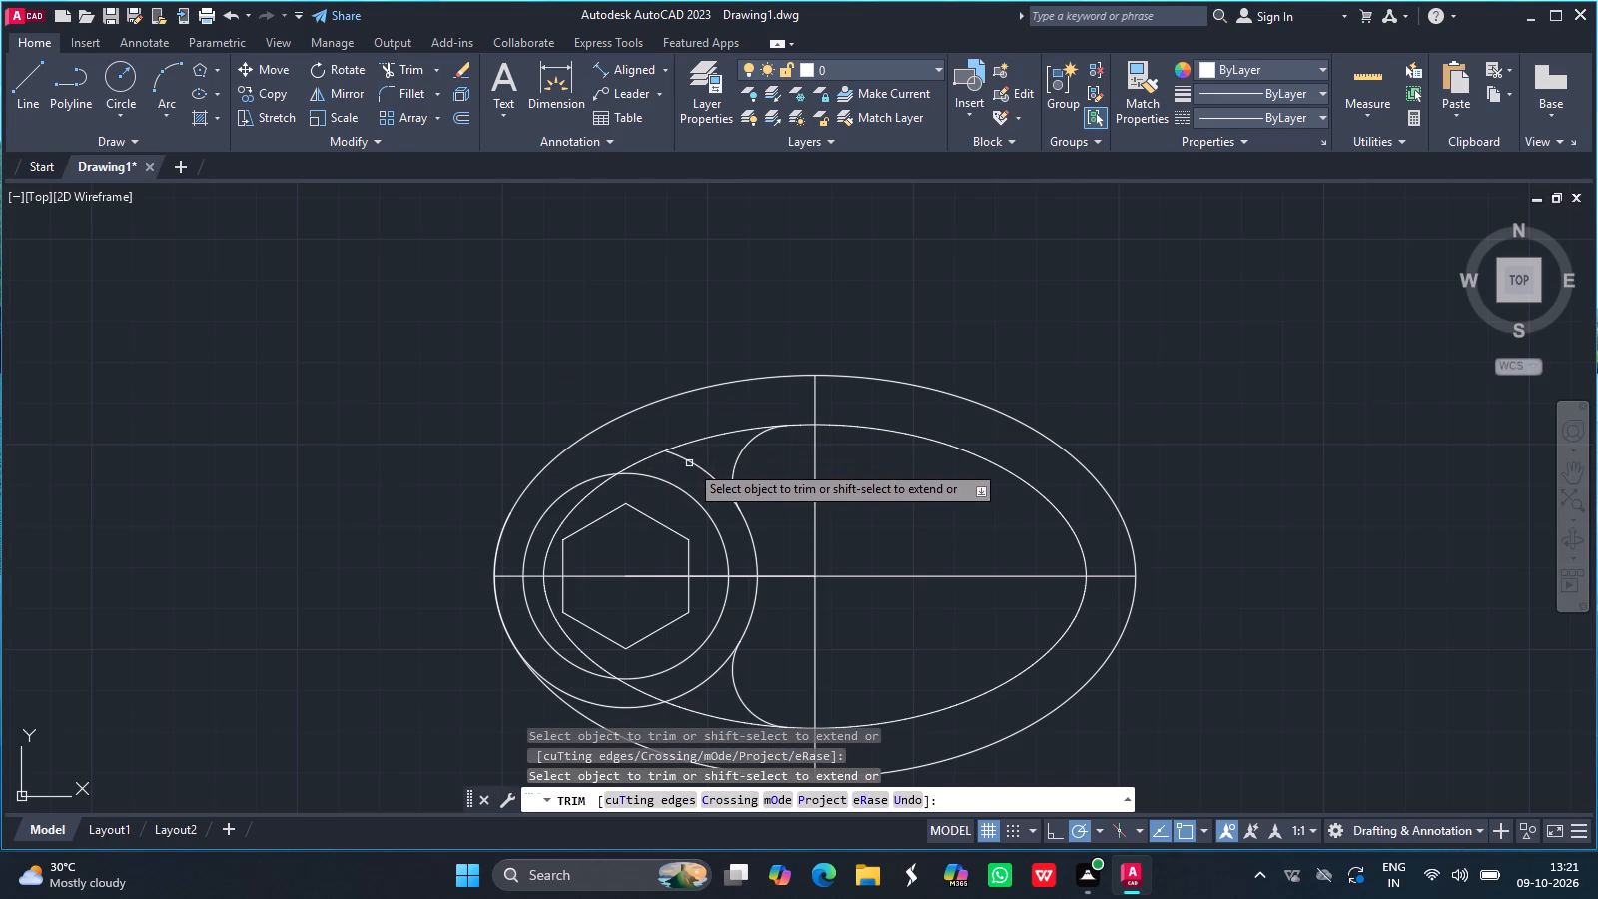
{"action": "left_click", "coordinate": [695, 463]}
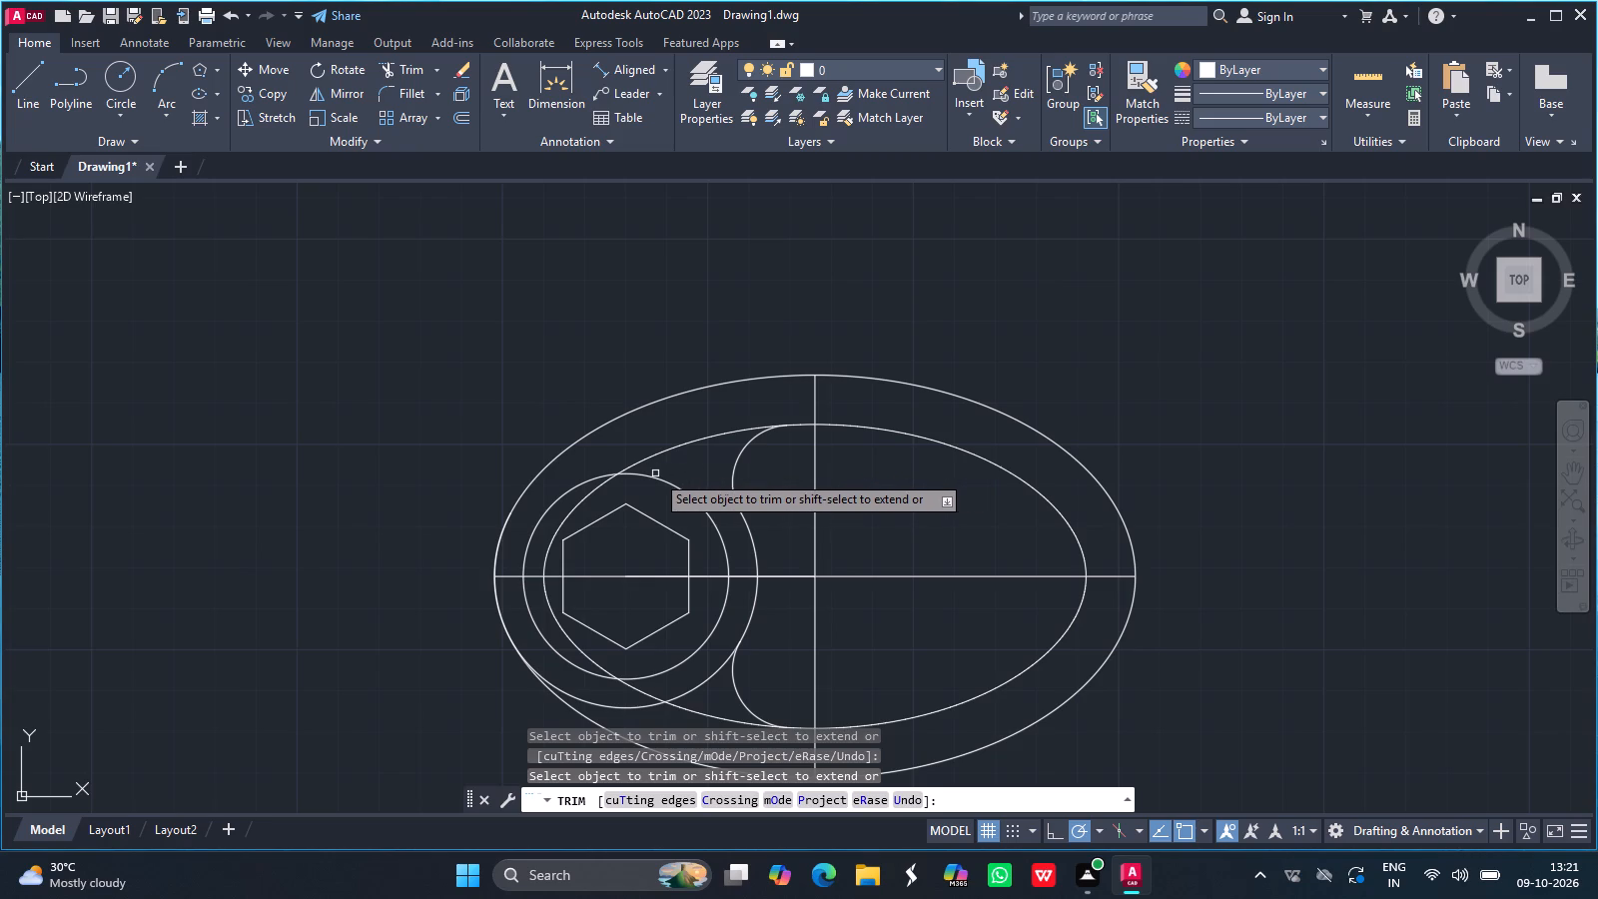
{"action": "left_click", "coordinate": [601, 485]}
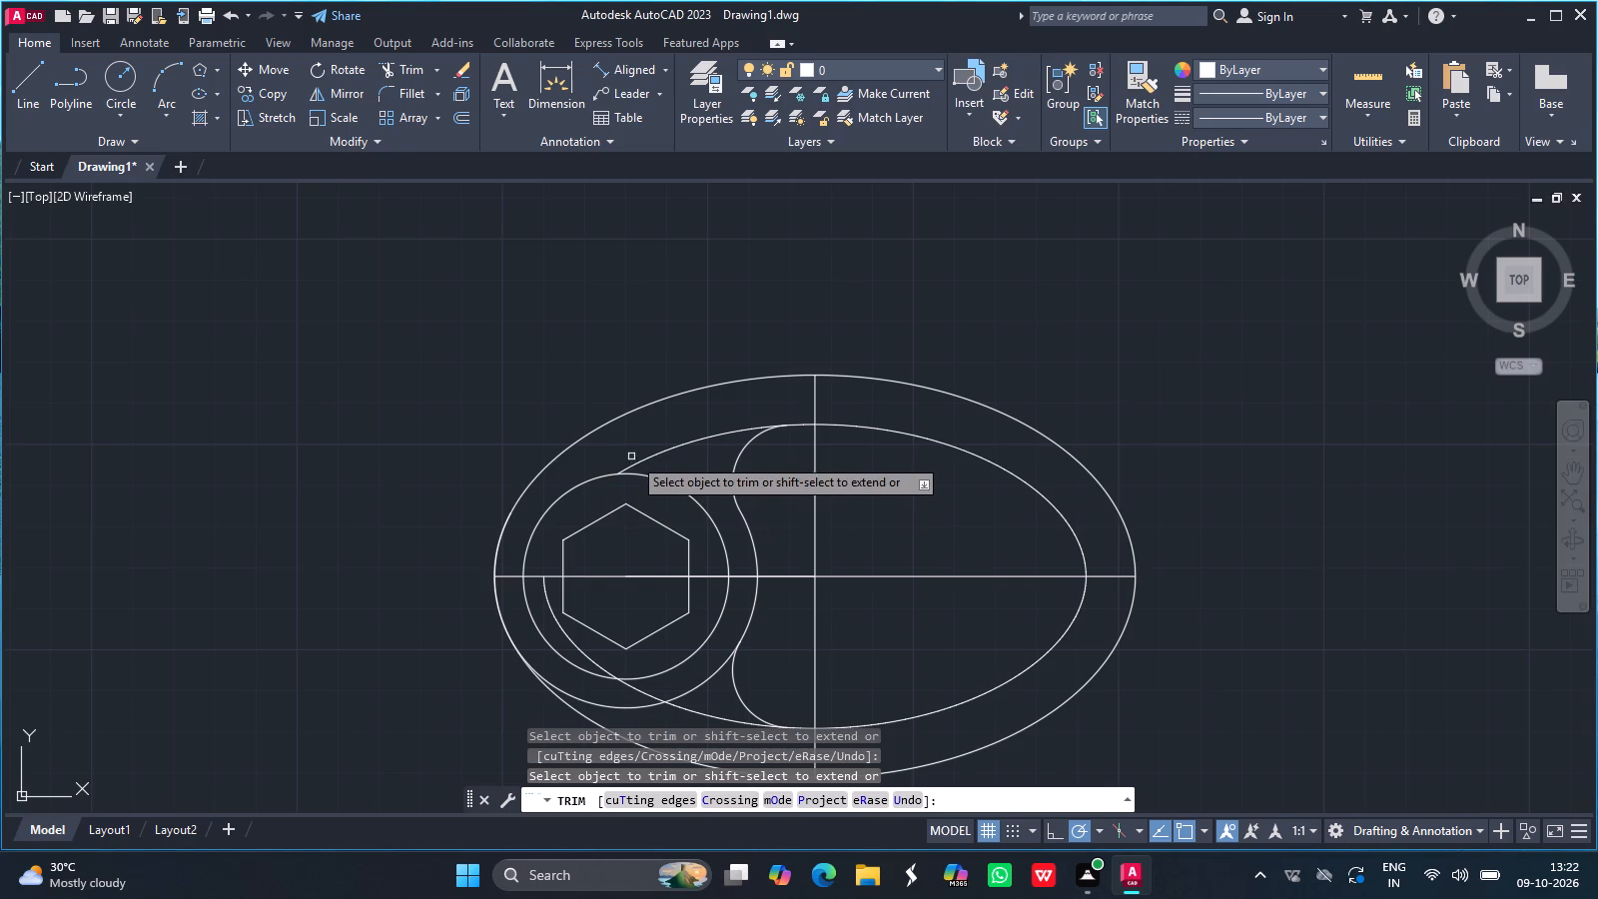
{"action": "left_click", "coordinate": [660, 451]}
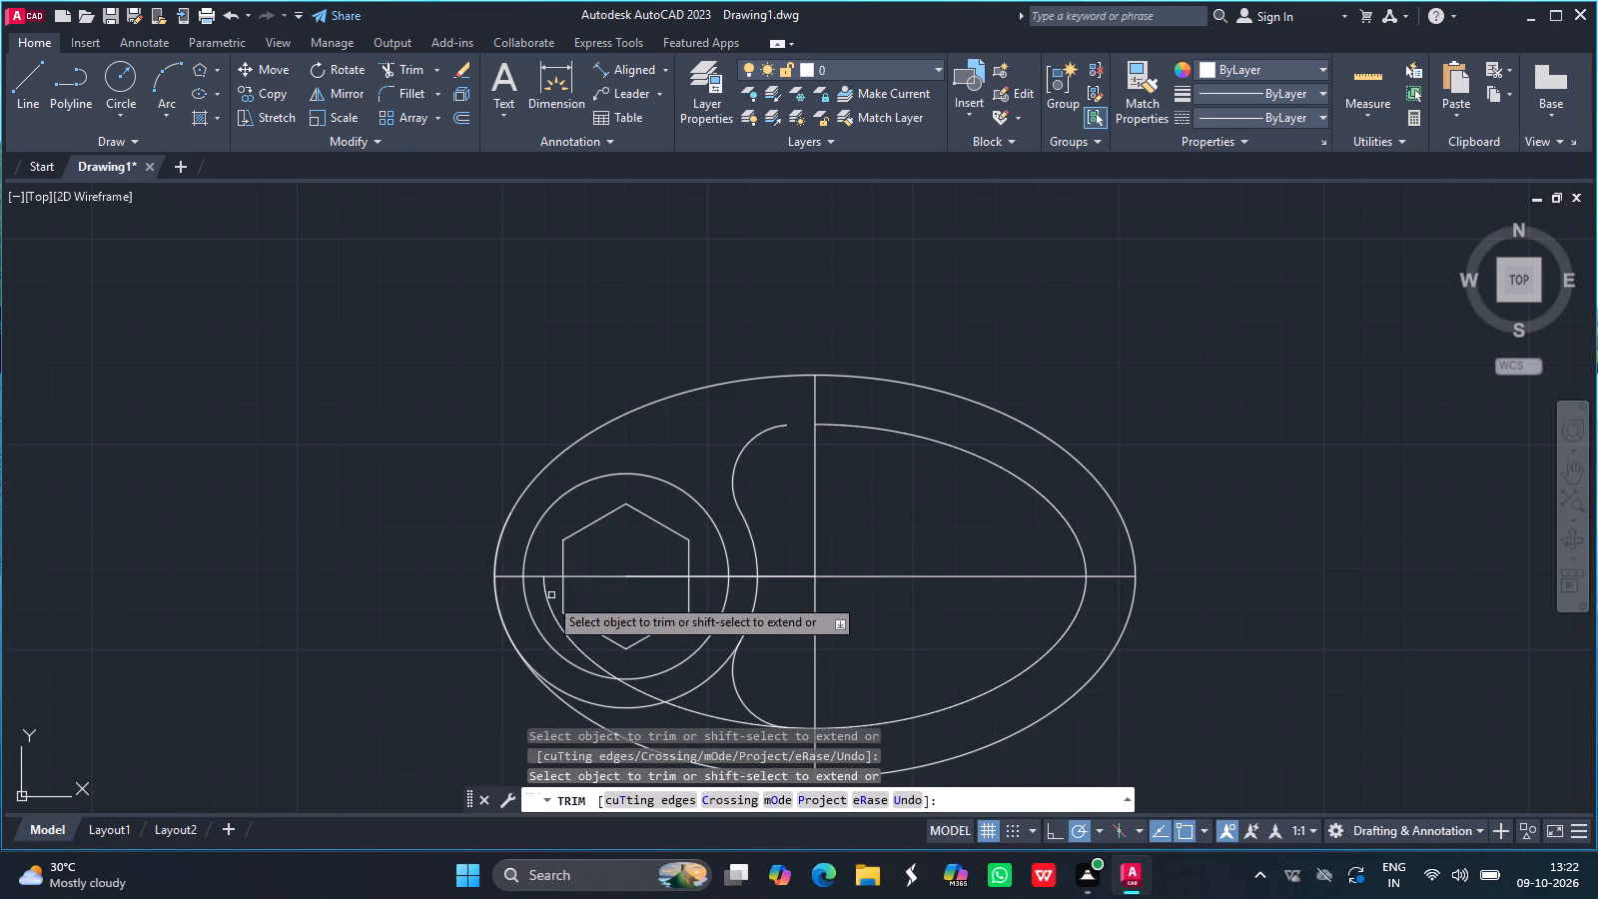
{"action": "left_click", "coordinate": [548, 600]}
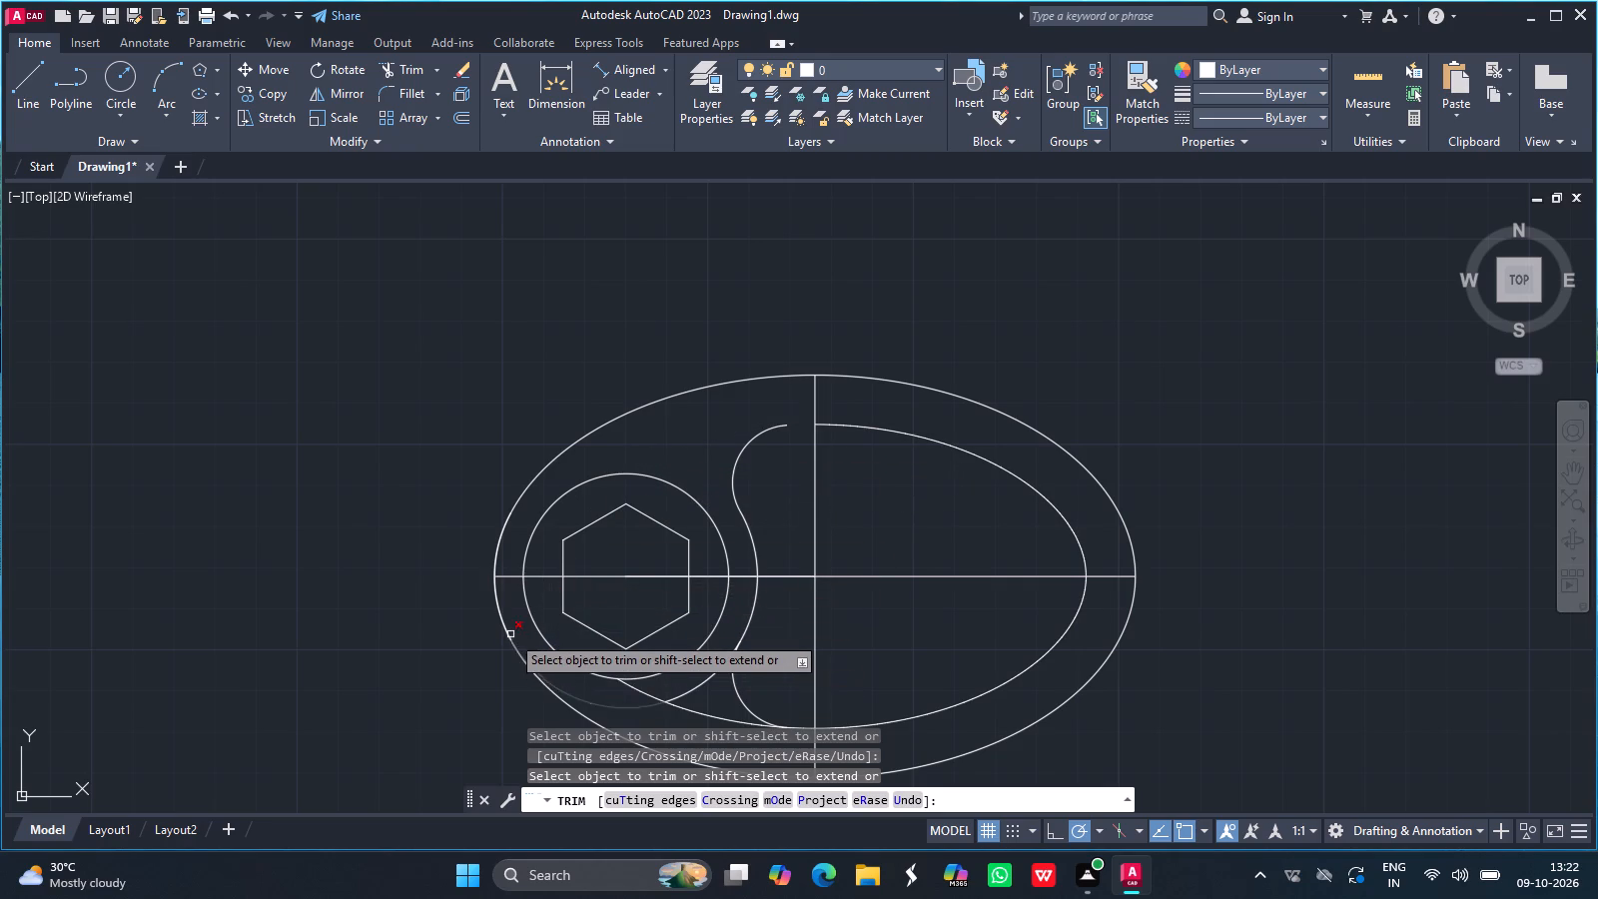
{"action": "left_click_drag", "start_coordinate": [508, 634], "coordinate": [497, 550]}
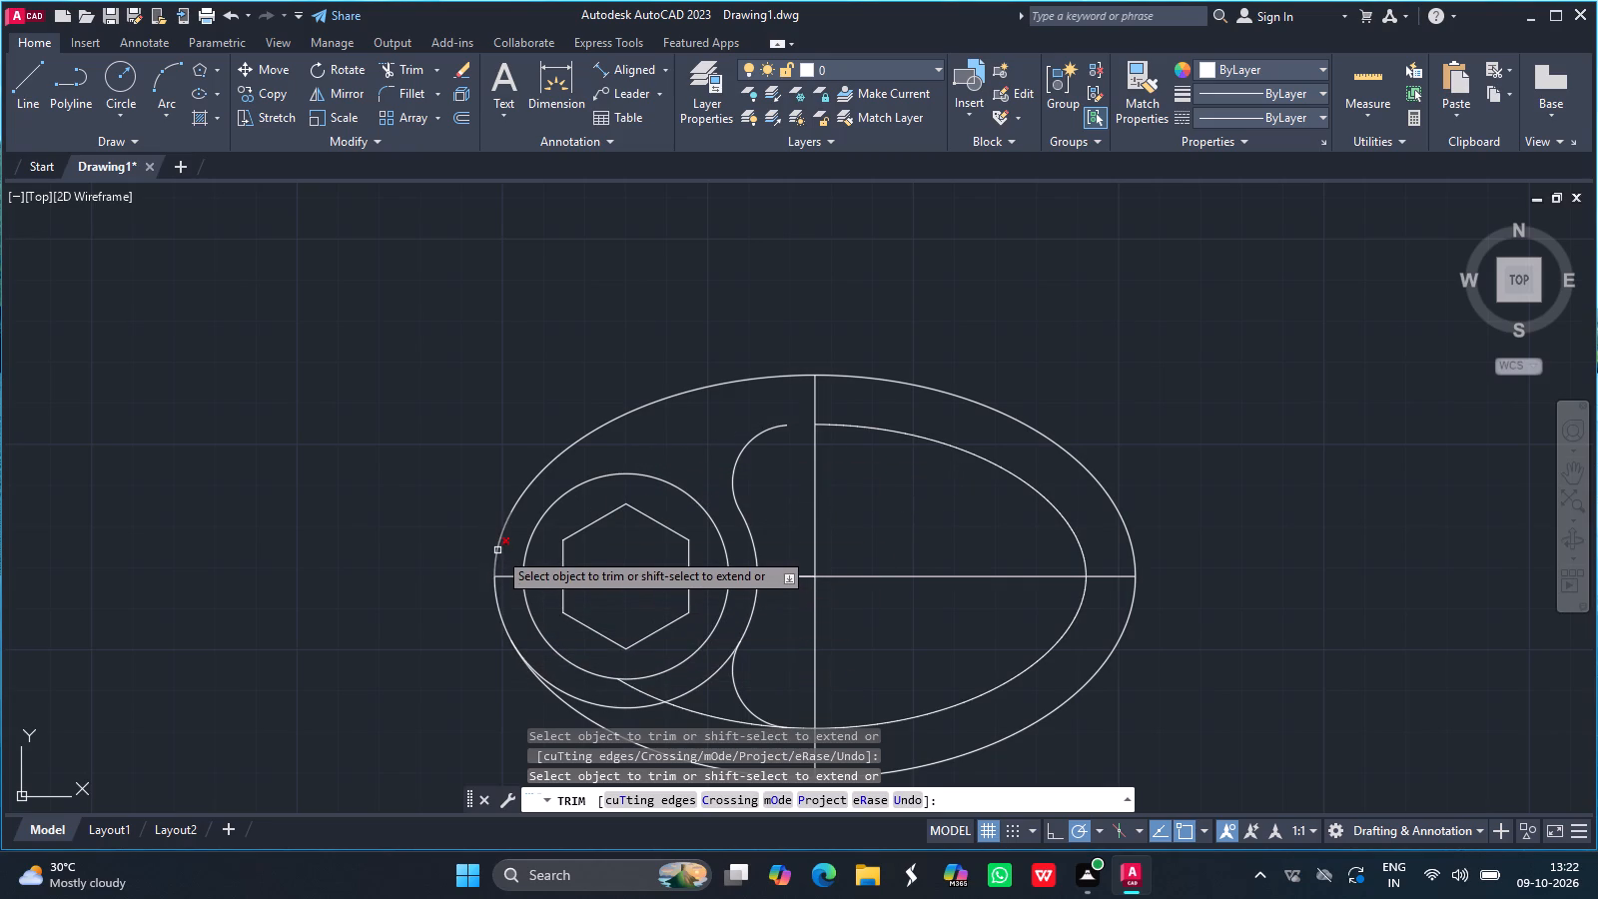
{"action": "left_click", "coordinate": [497, 550]}
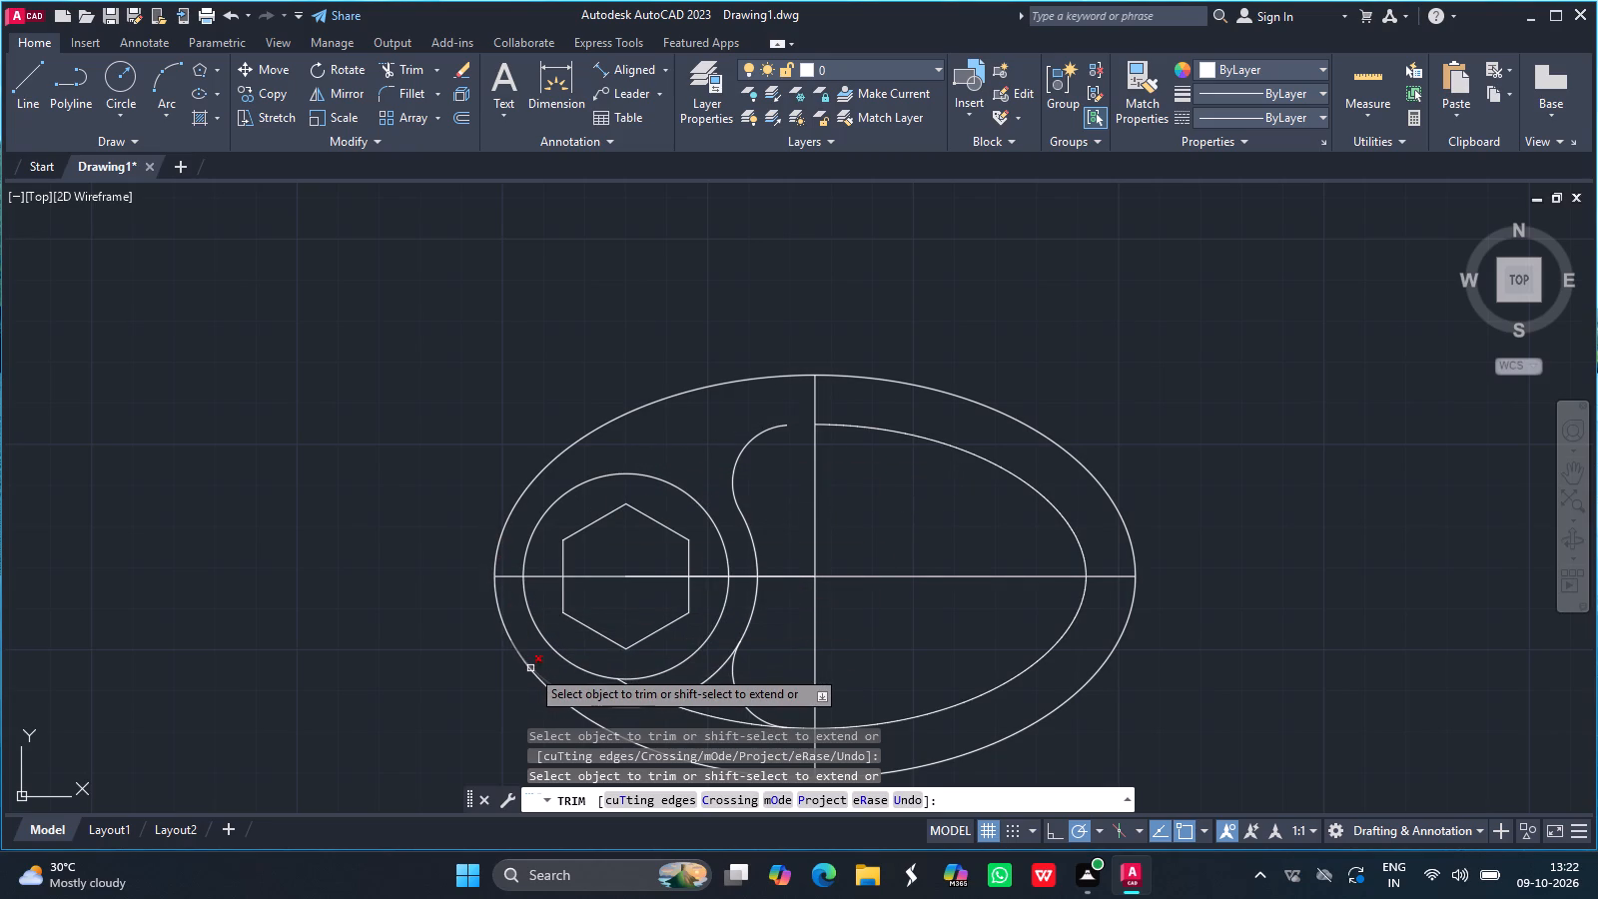
{"action": "left_click", "coordinate": [530, 668]}
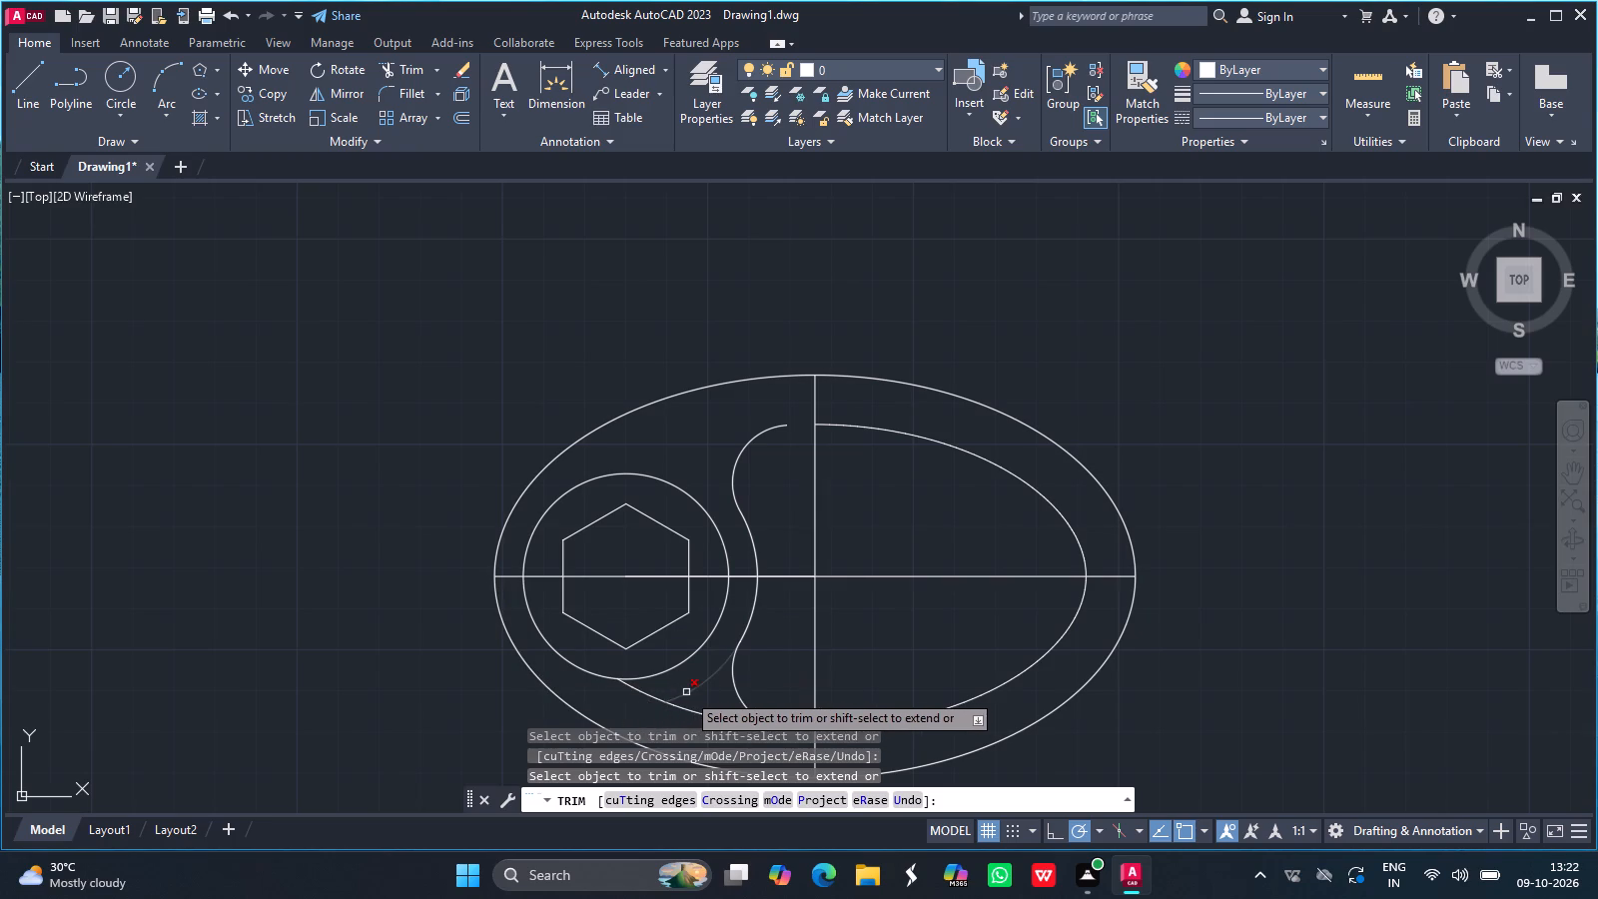
{"action": "left_click_drag", "start_coordinate": [686, 692], "coordinate": [669, 701]}
{"action": "left_click", "coordinate": [669, 701]}
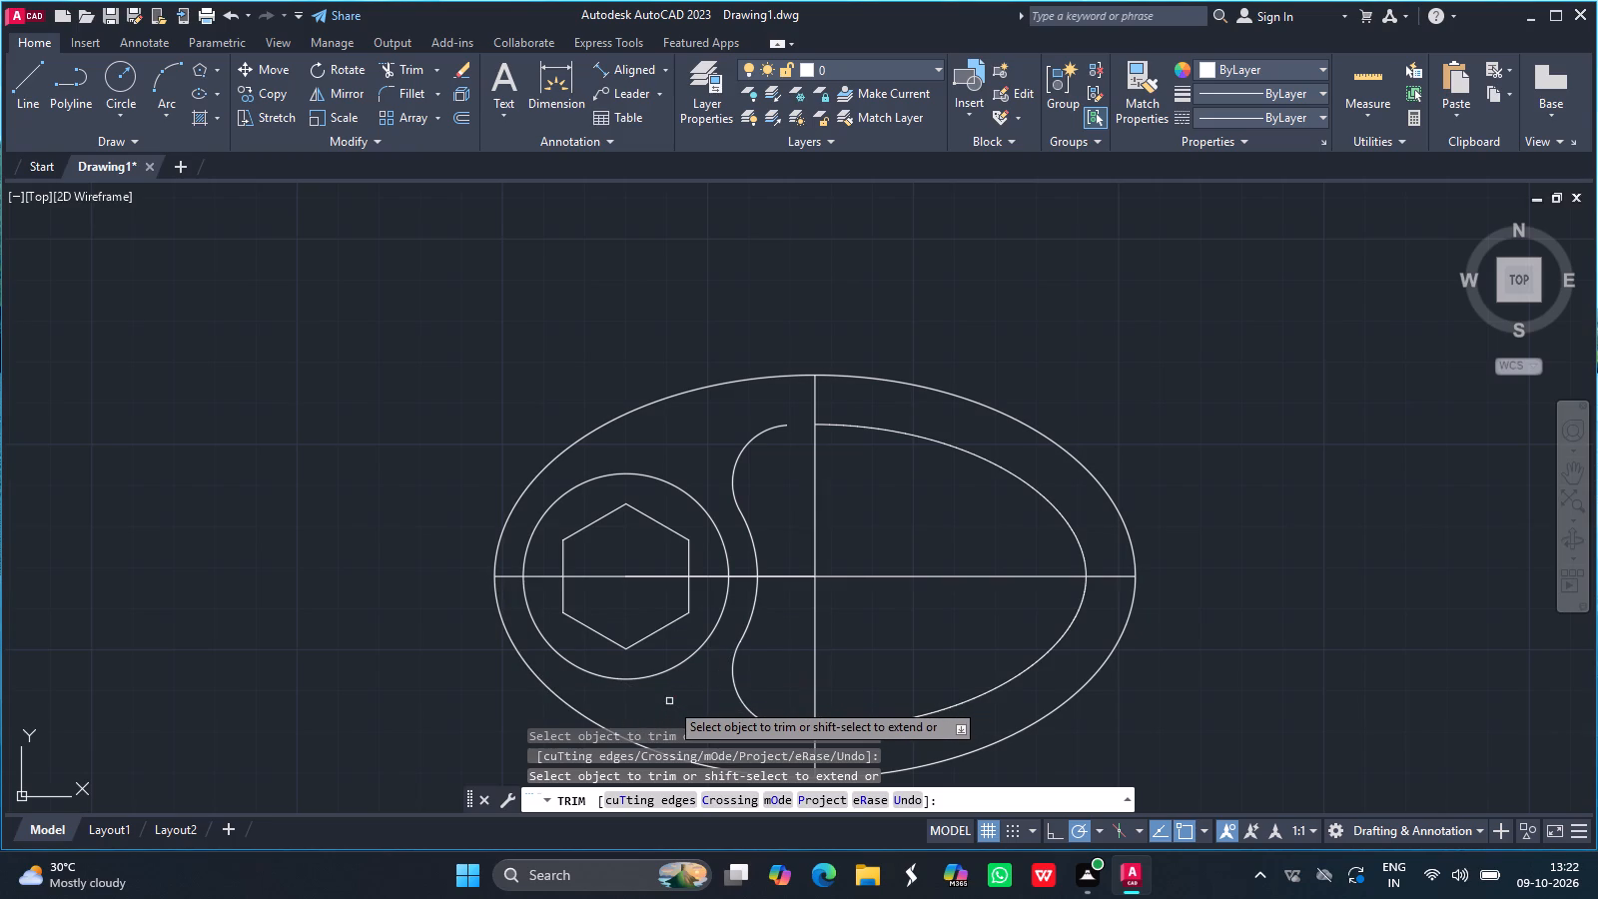
{"action": "key", "text": "Return"}
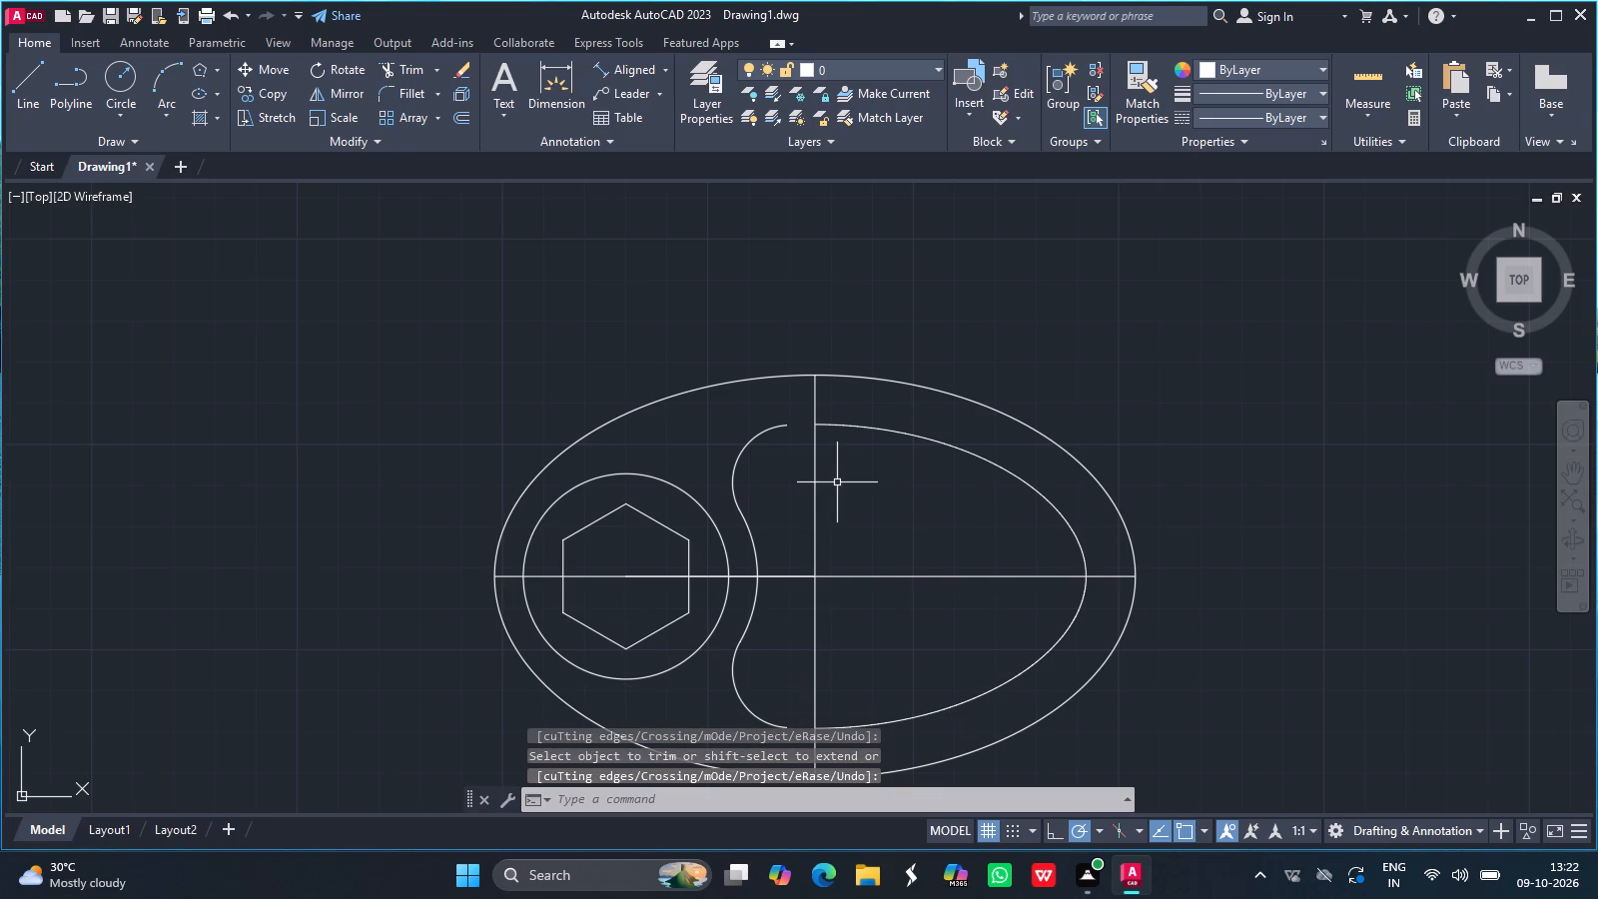
Extend the inner ellipse's upper and lower ends from the vertical axis past the fillets to the outer ellipse.
{"action": "left_click", "coordinate": [1574, 479]}
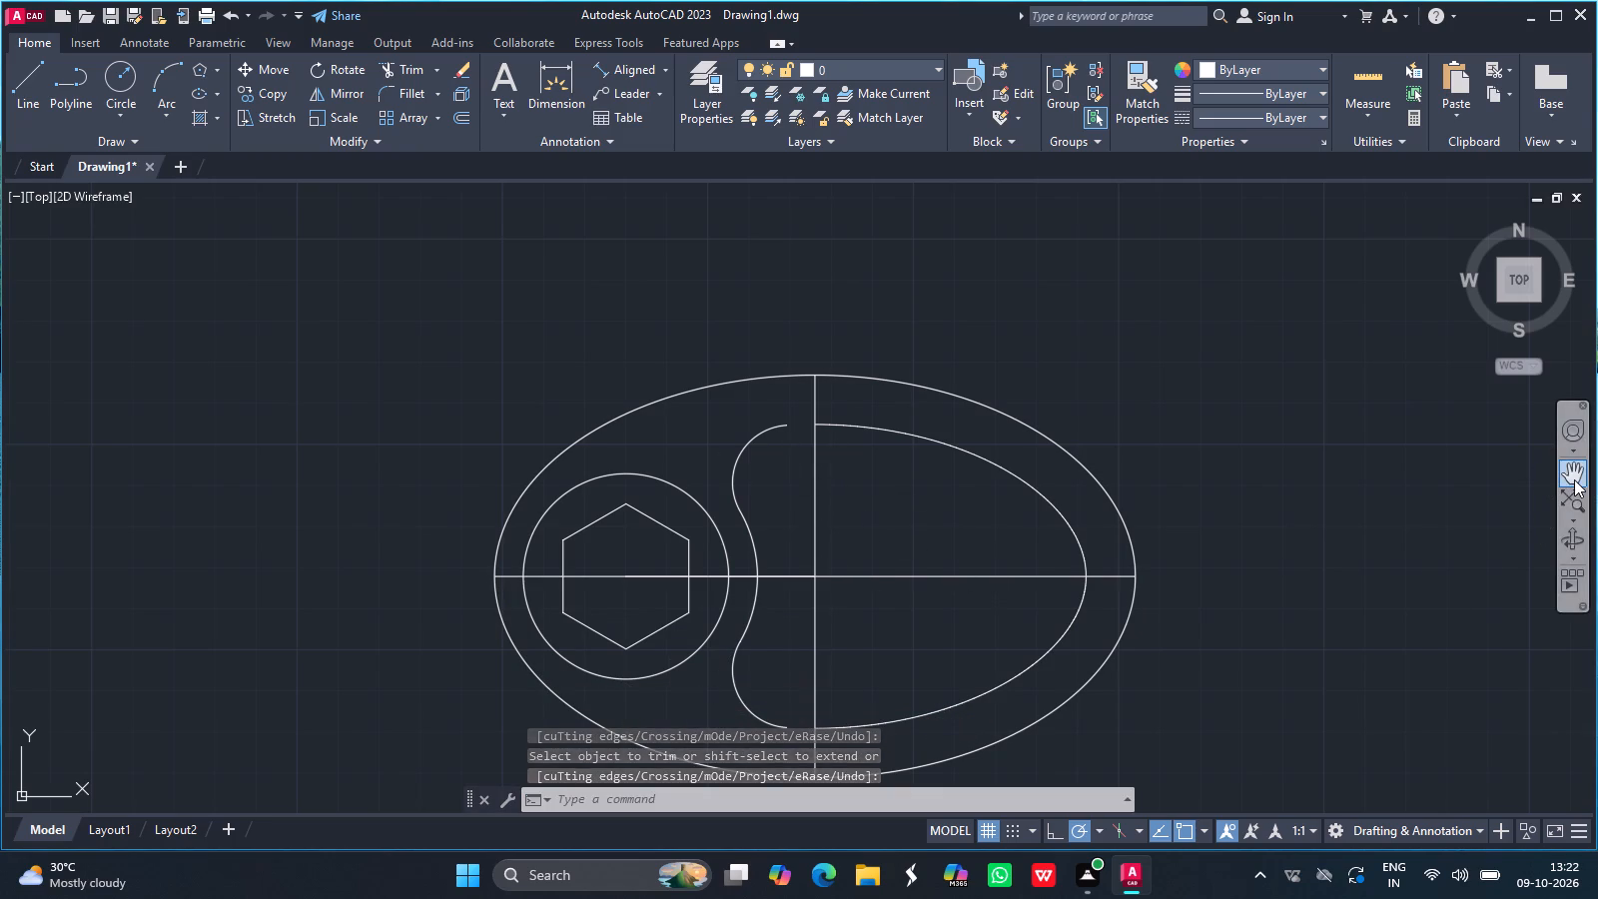
{"action": "left_click_drag", "start_coordinate": [885, 594], "coordinate": [847, 477]}
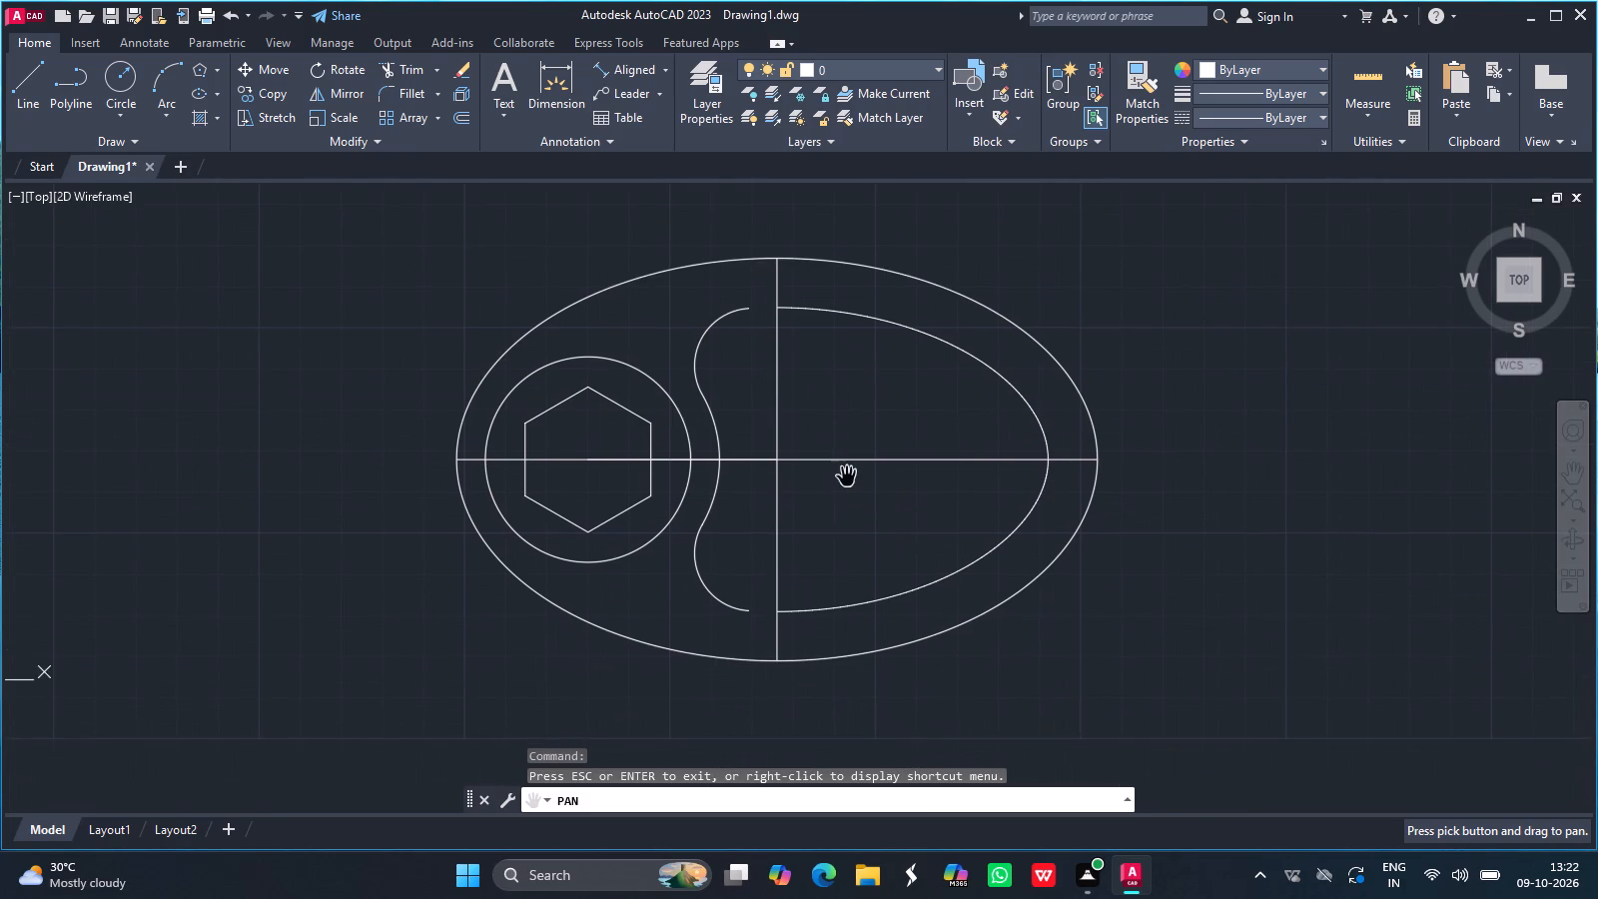
{"action": "key", "text": "Escape"}
{"action": "type", "text": "ext"}
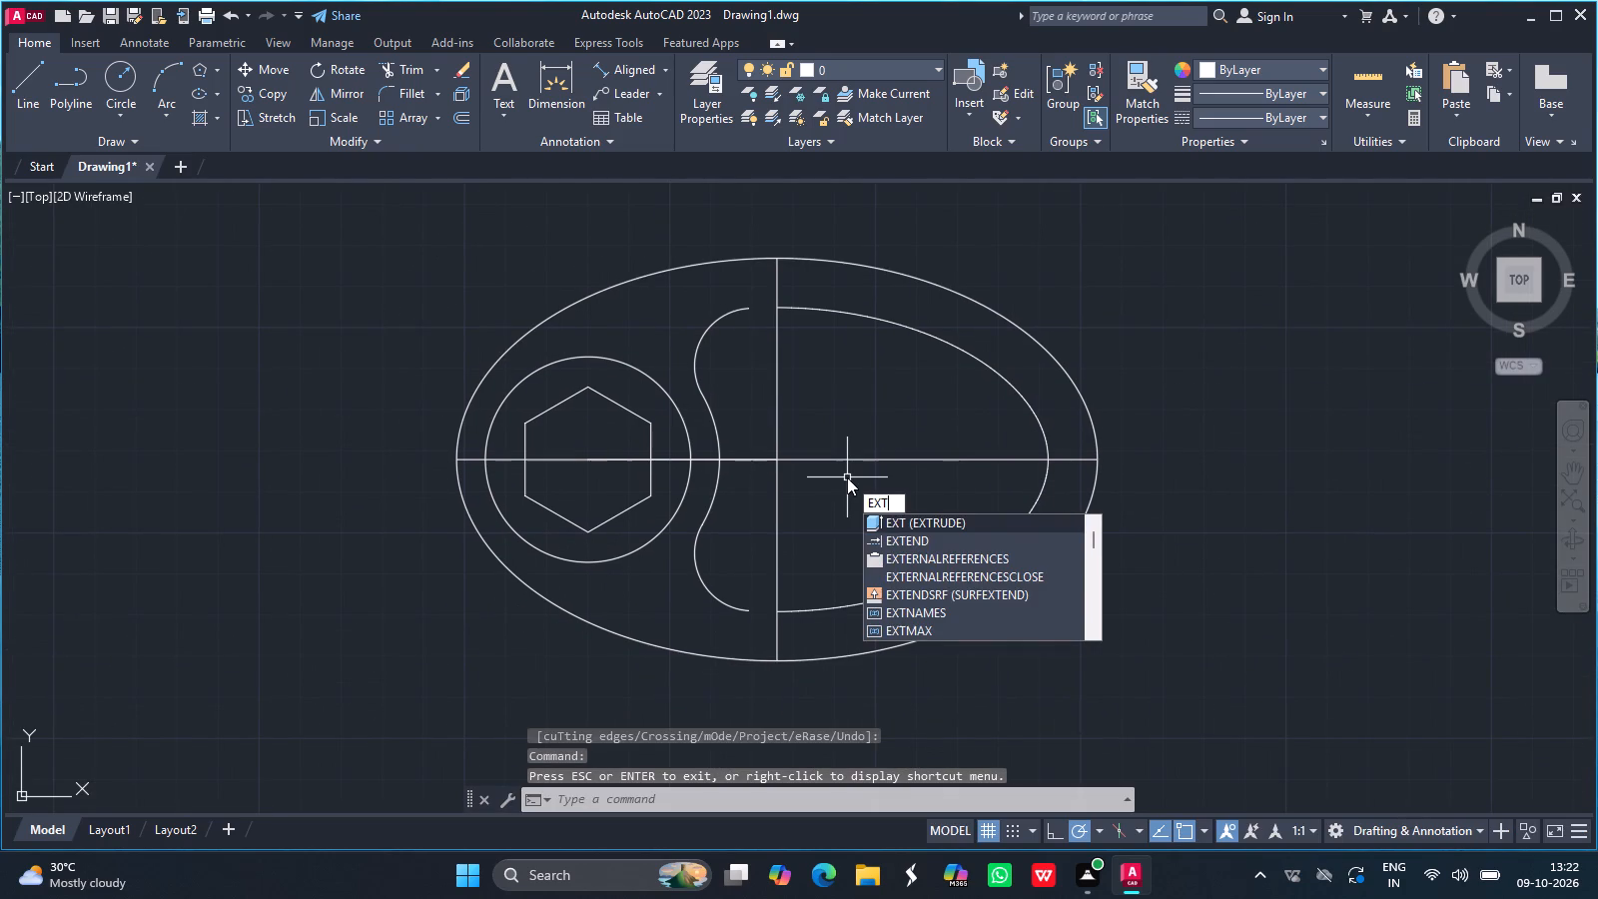
{"action": "left_click", "coordinate": [905, 534]}
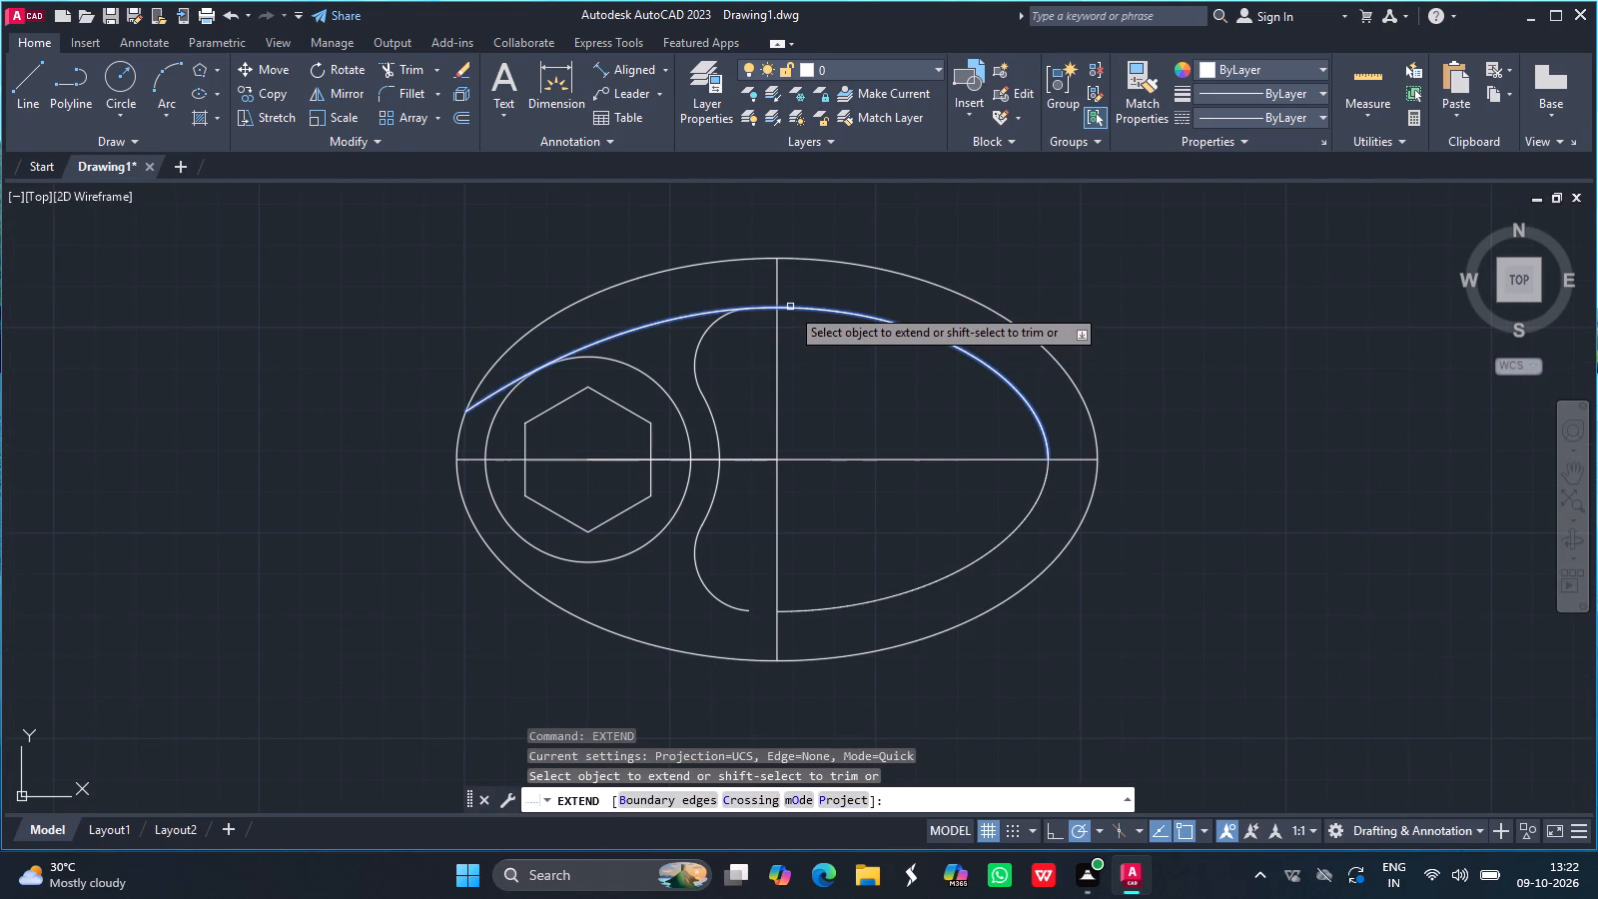
{"action": "left_click", "coordinate": [790, 307]}
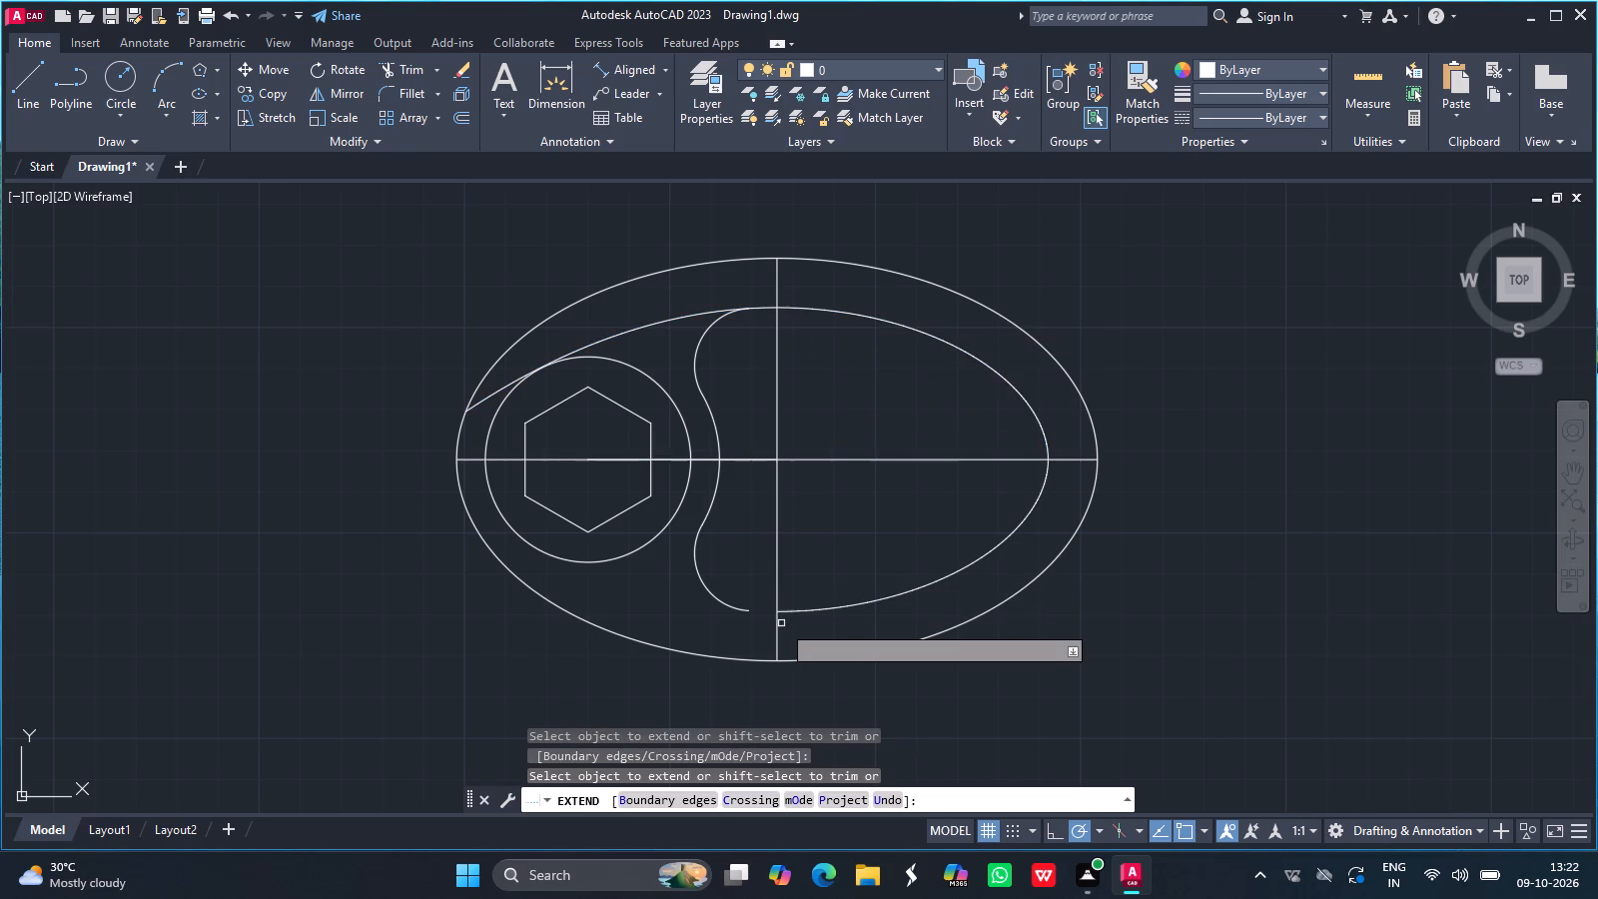
{"action": "left_click", "coordinate": [808, 609]}
{"action": "key", "text": "Return"}
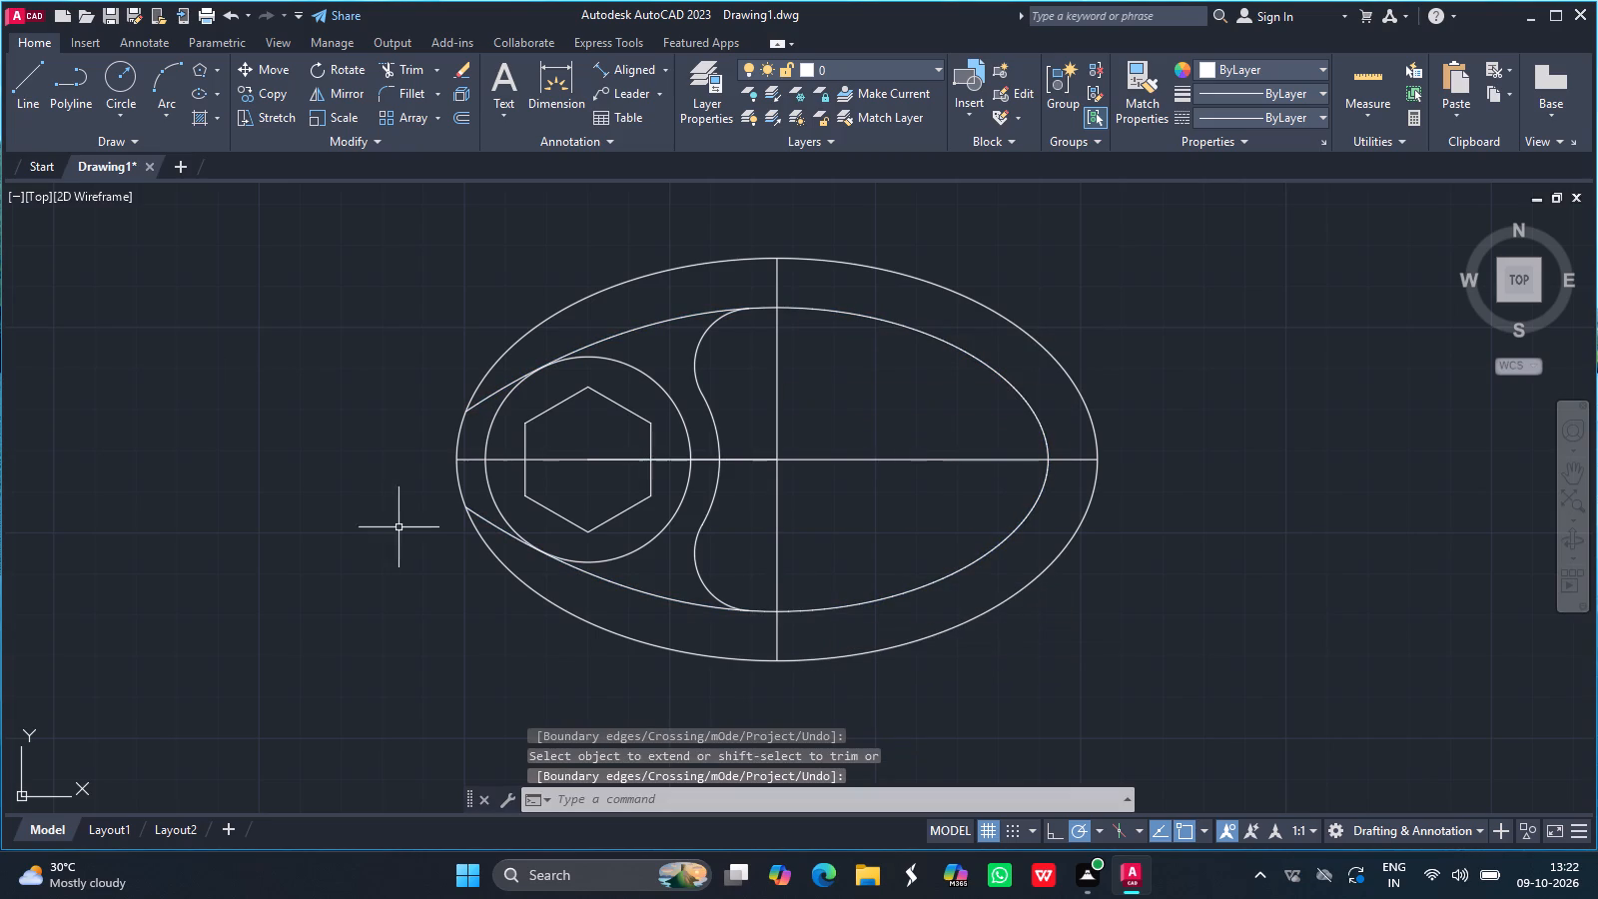
Draw two short vertical helper lines crossing the inner ellipse where the lower and upper radius-14 fillets meet it.
{"action": "left_click", "coordinate": [20, 92]}
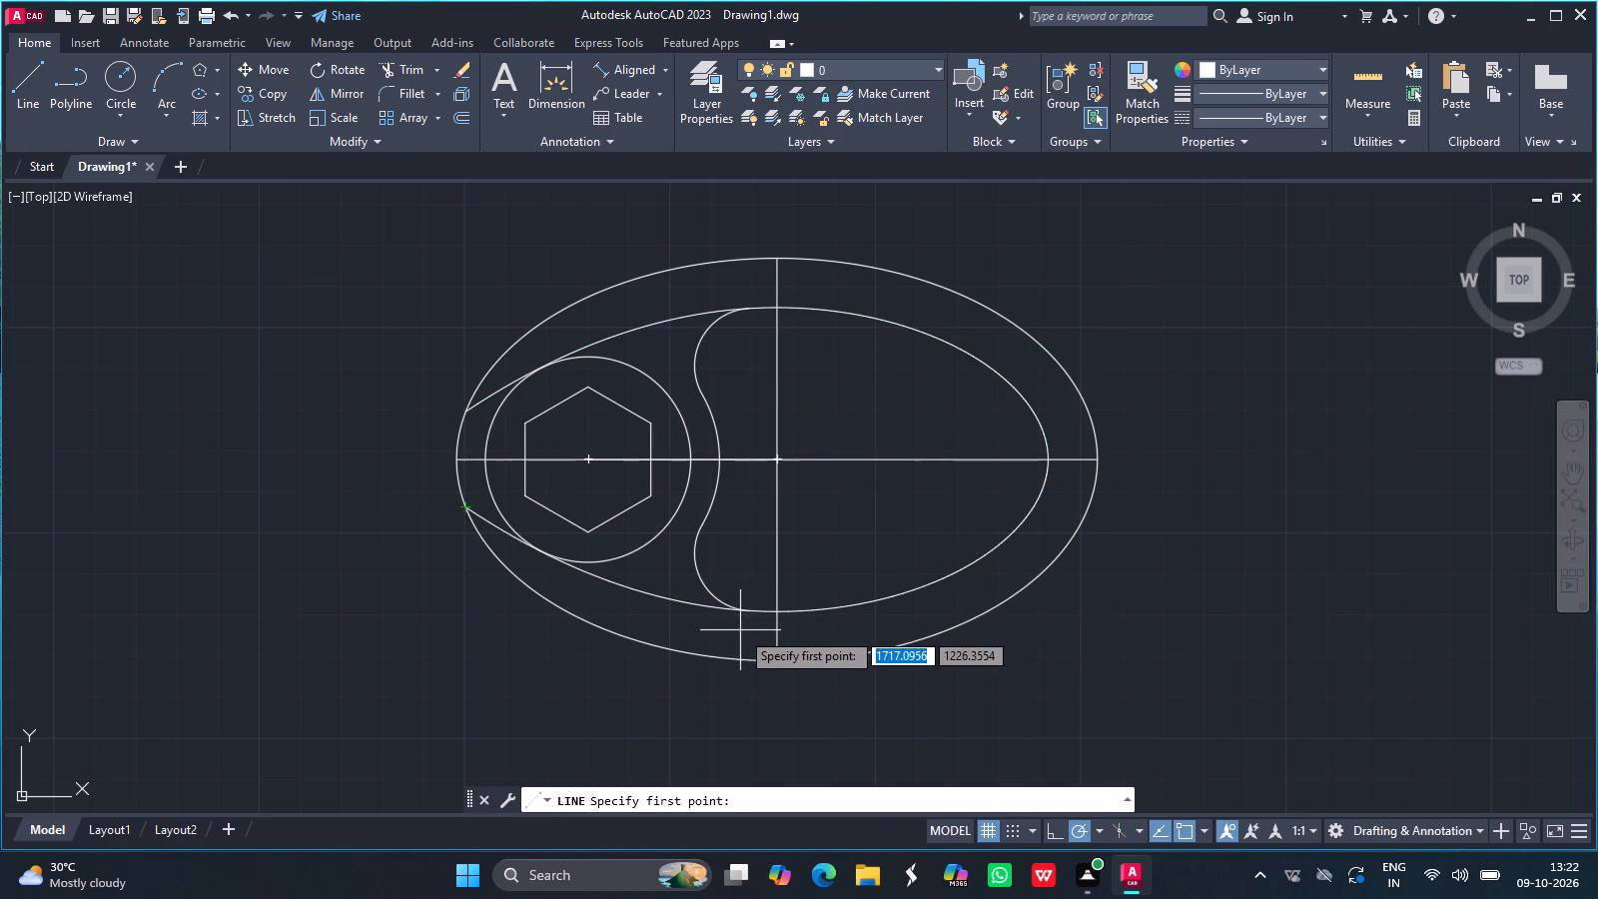
{"action": "left_click_drag", "start_coordinate": [738, 631], "coordinate": [750, 587]}
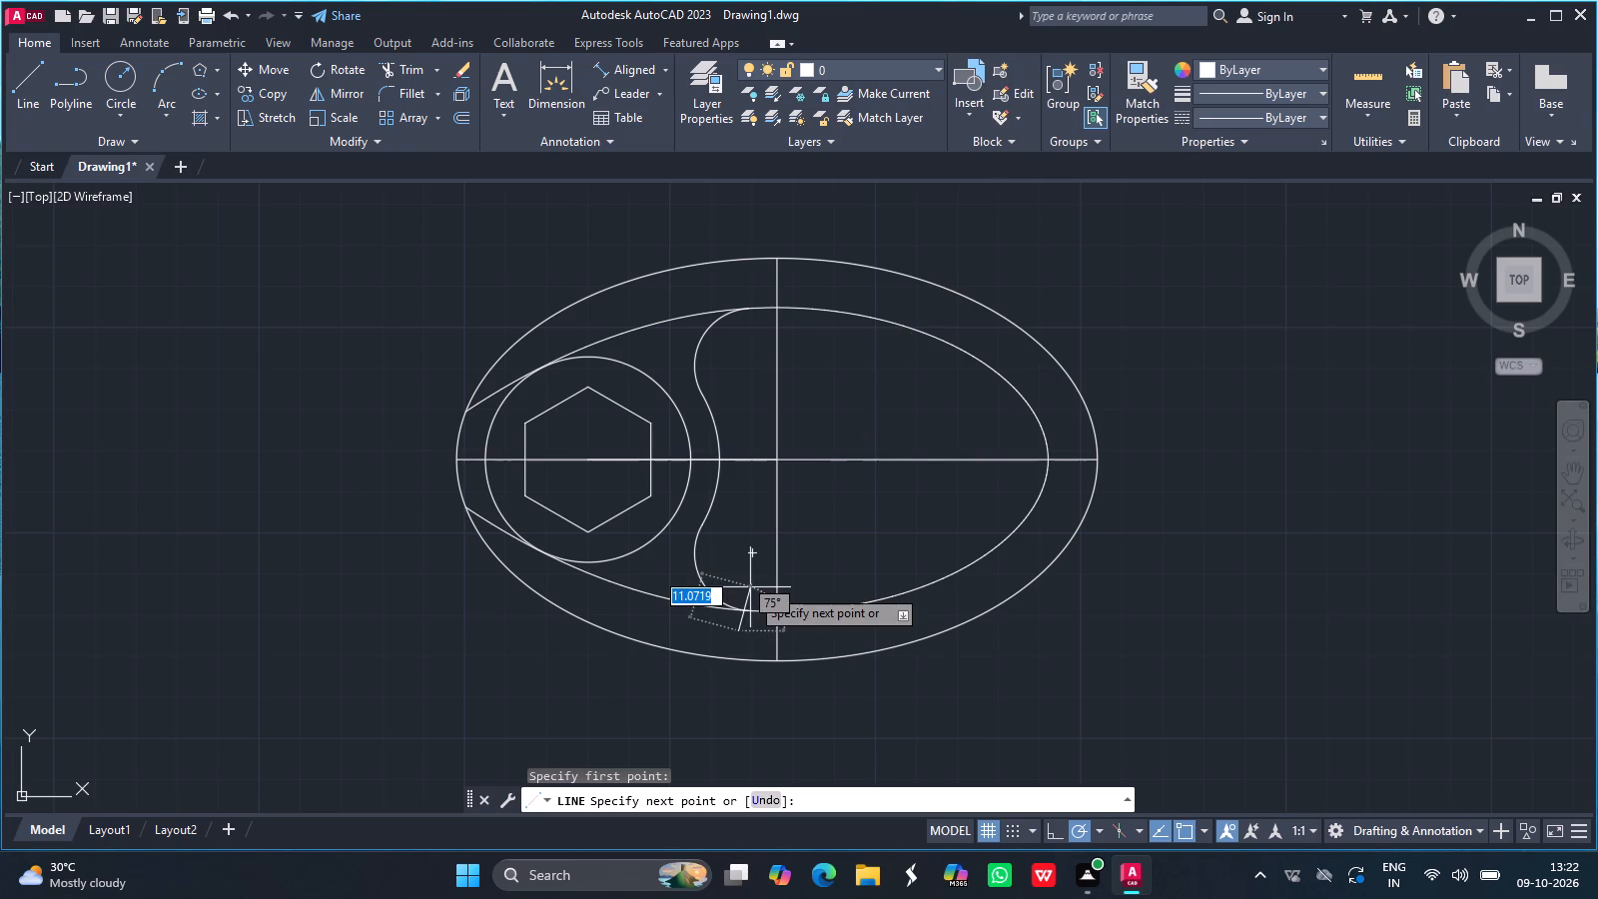
{"action": "left_click_drag", "start_coordinate": [750, 587], "coordinate": [743, 570]}
{"action": "left_click", "coordinate": [743, 570]}
{"action": "key", "text": "Return"}
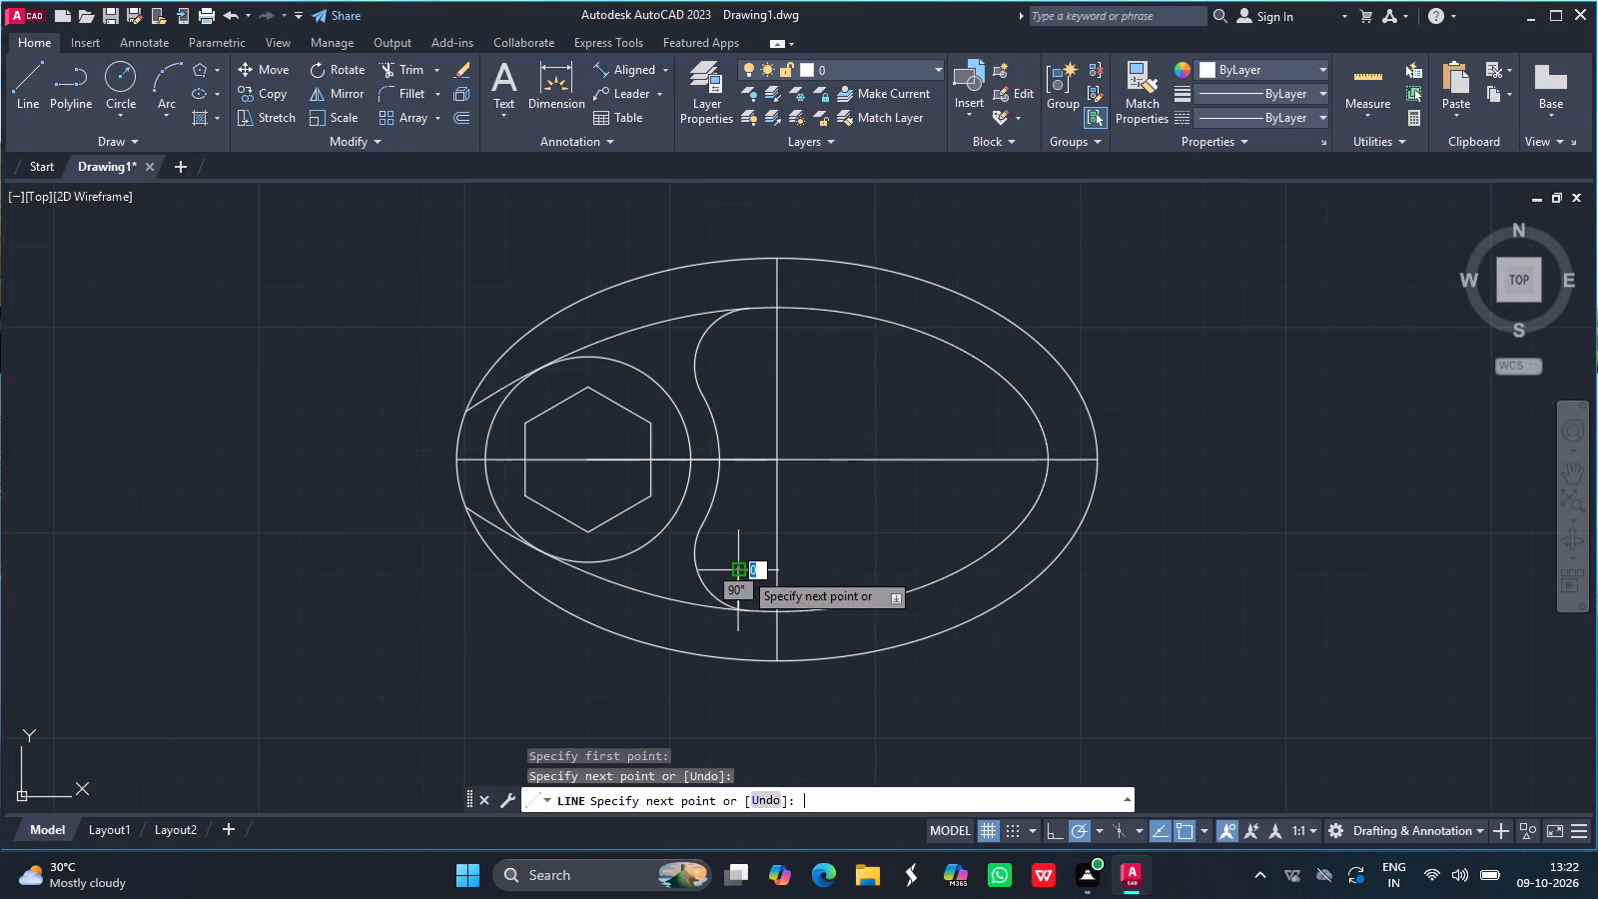
{"action": "left_click", "coordinate": [31, 89]}
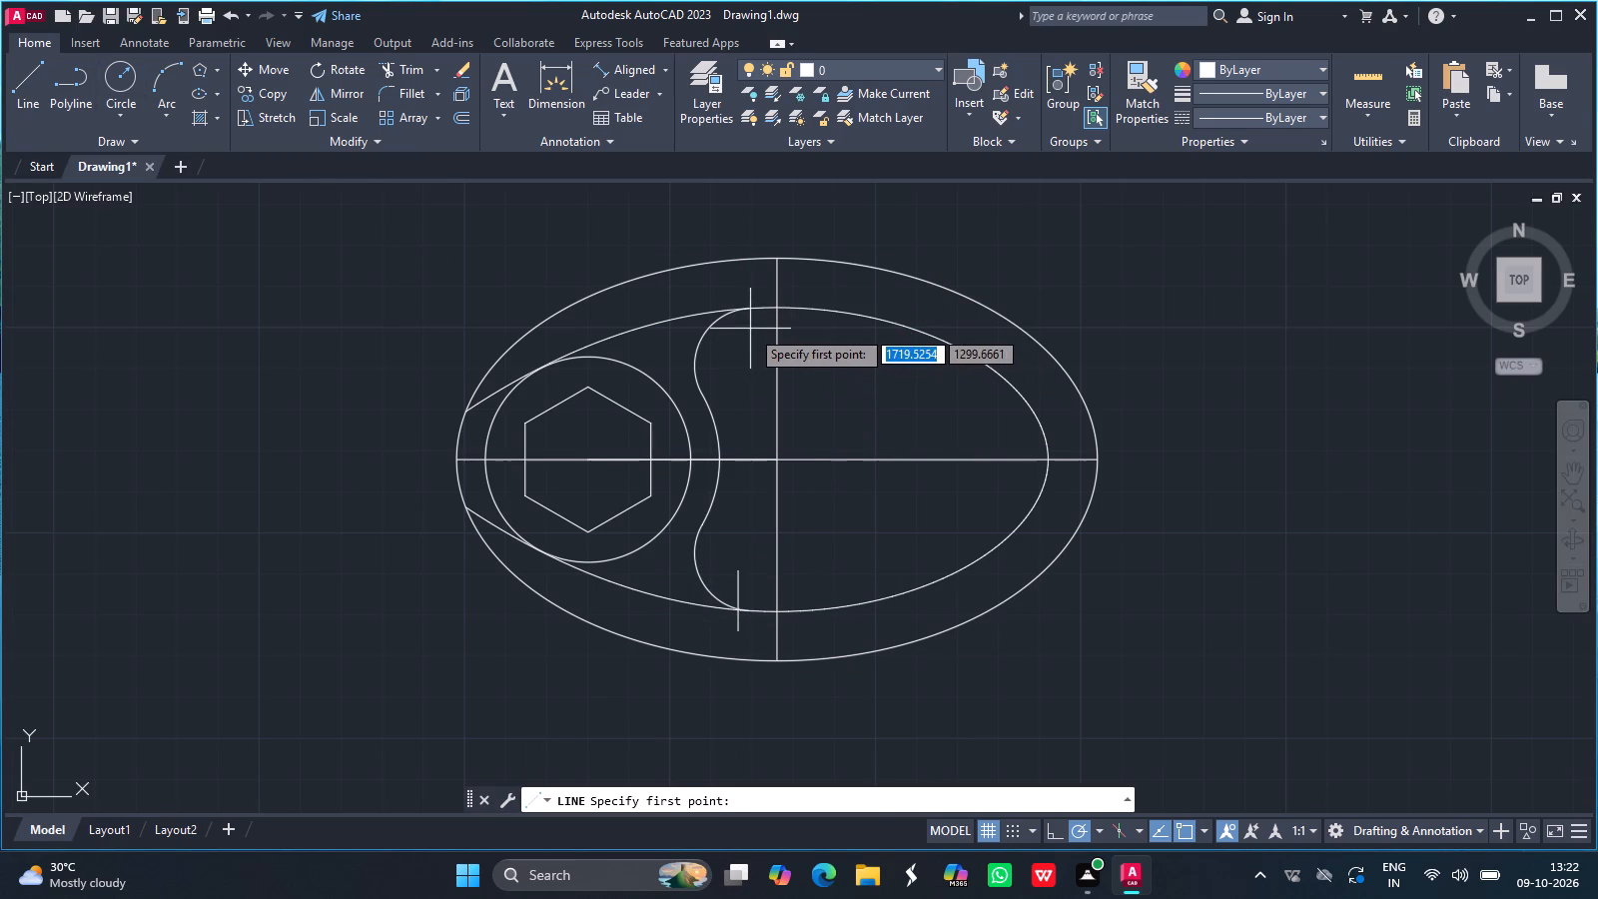
{"action": "left_click_drag", "start_coordinate": [750, 329], "coordinate": [745, 277]}
{"action": "left_click", "coordinate": [745, 277]}
{"action": "key", "text": "Return"}
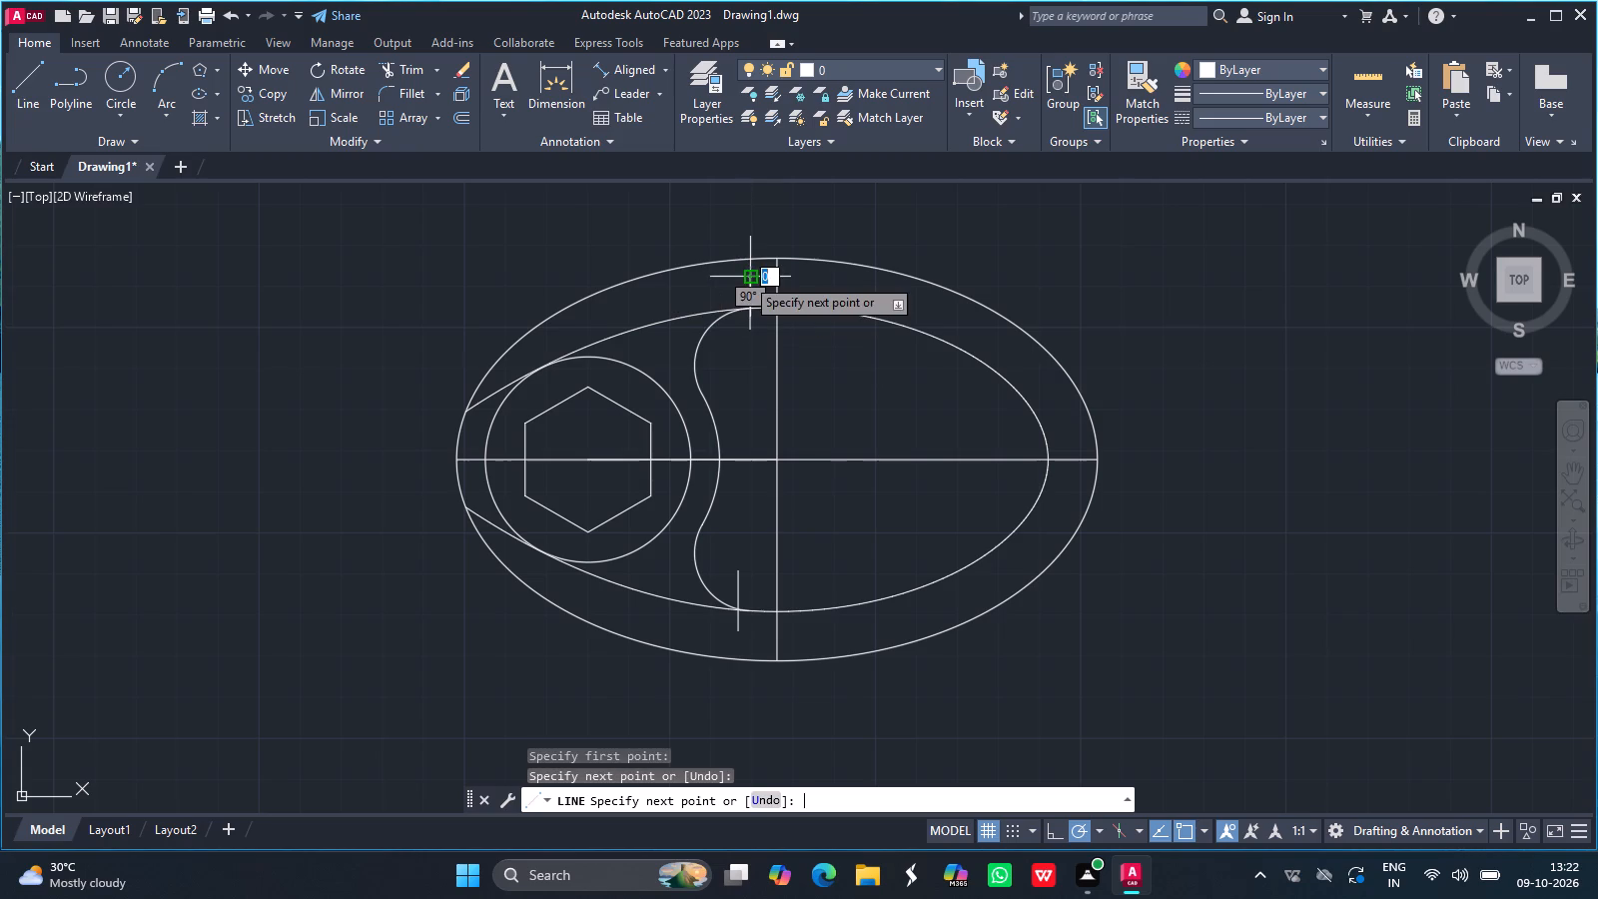
Trim the inner ellipse's upper and lower portions left of the short helper lines, and remove both helper lines.
{"action": "left_click", "coordinate": [410, 68]}
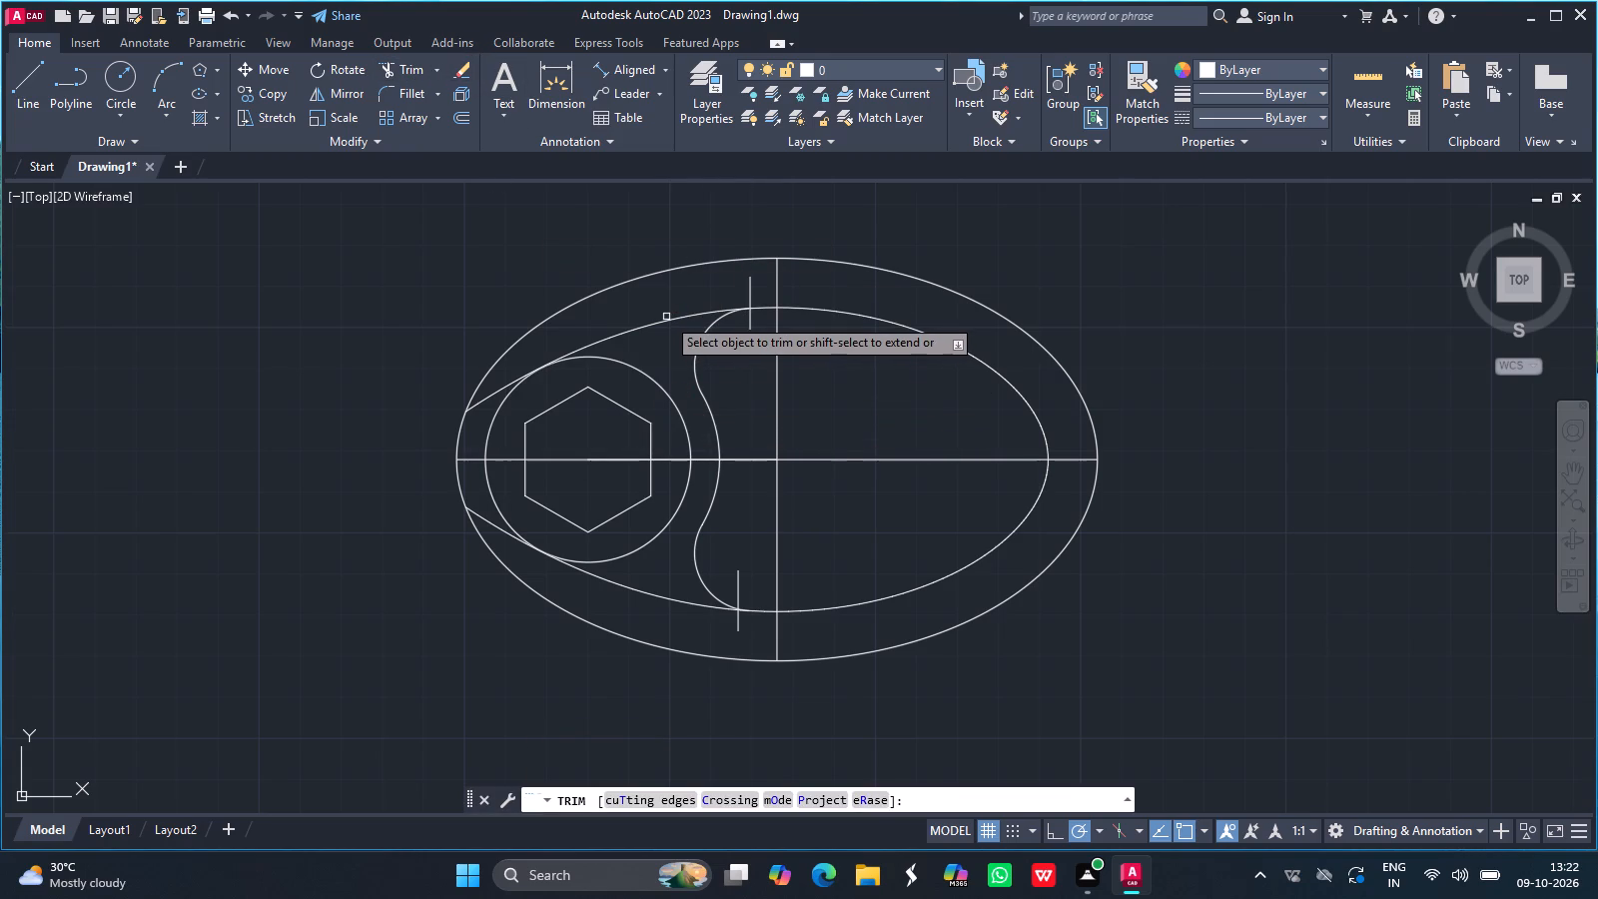
{"action": "left_click", "coordinate": [661, 320]}
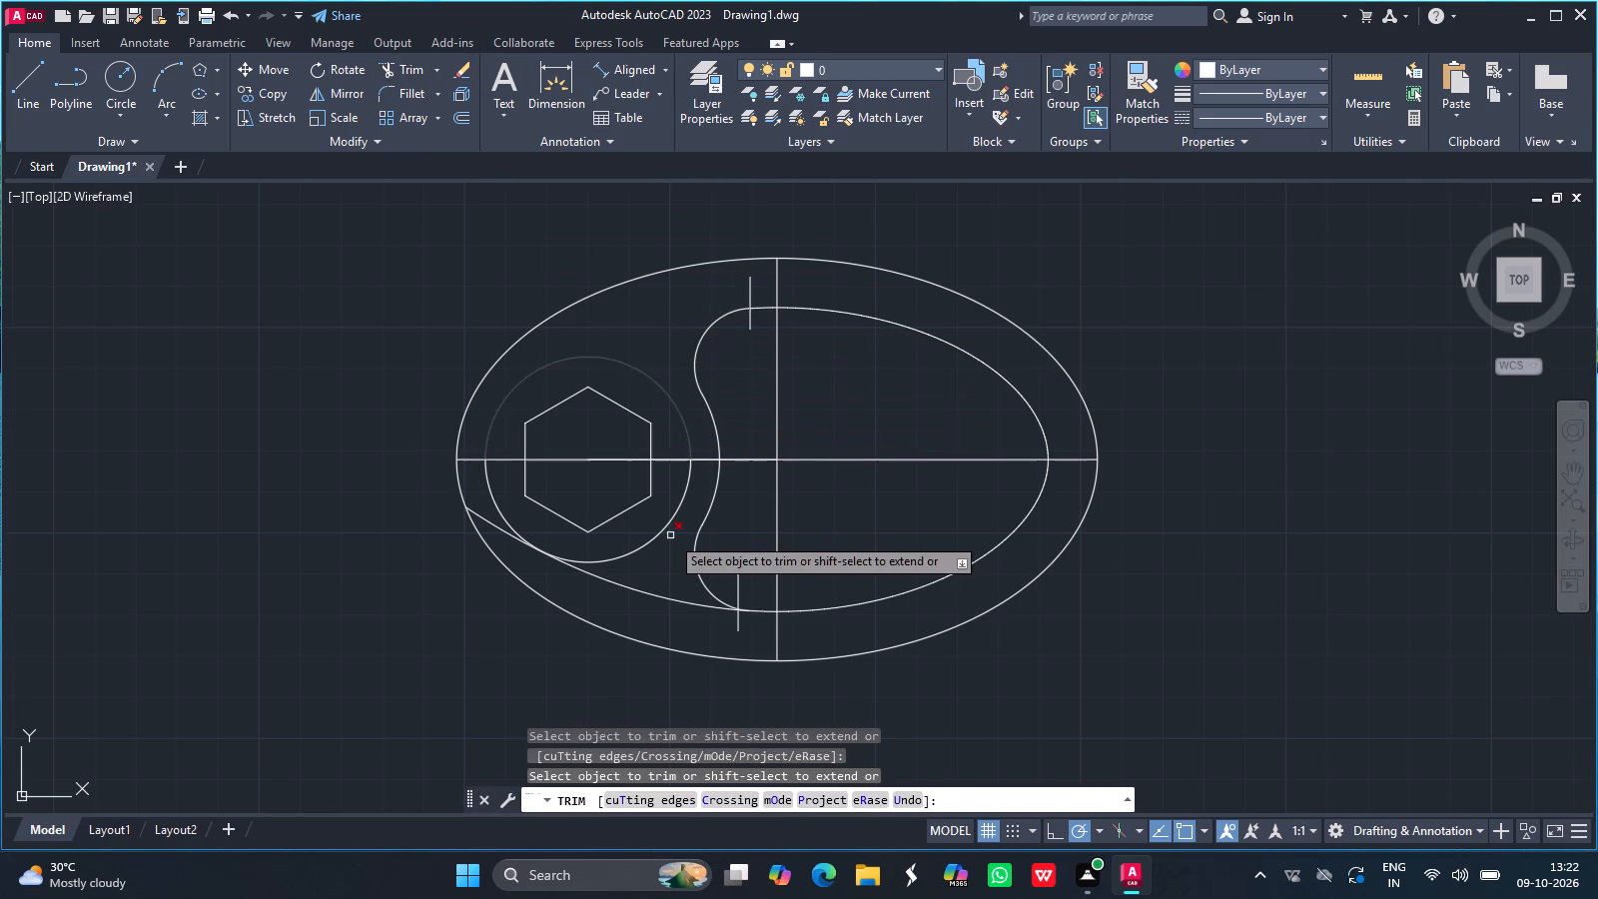
{"action": "left_click", "coordinate": [677, 602]}
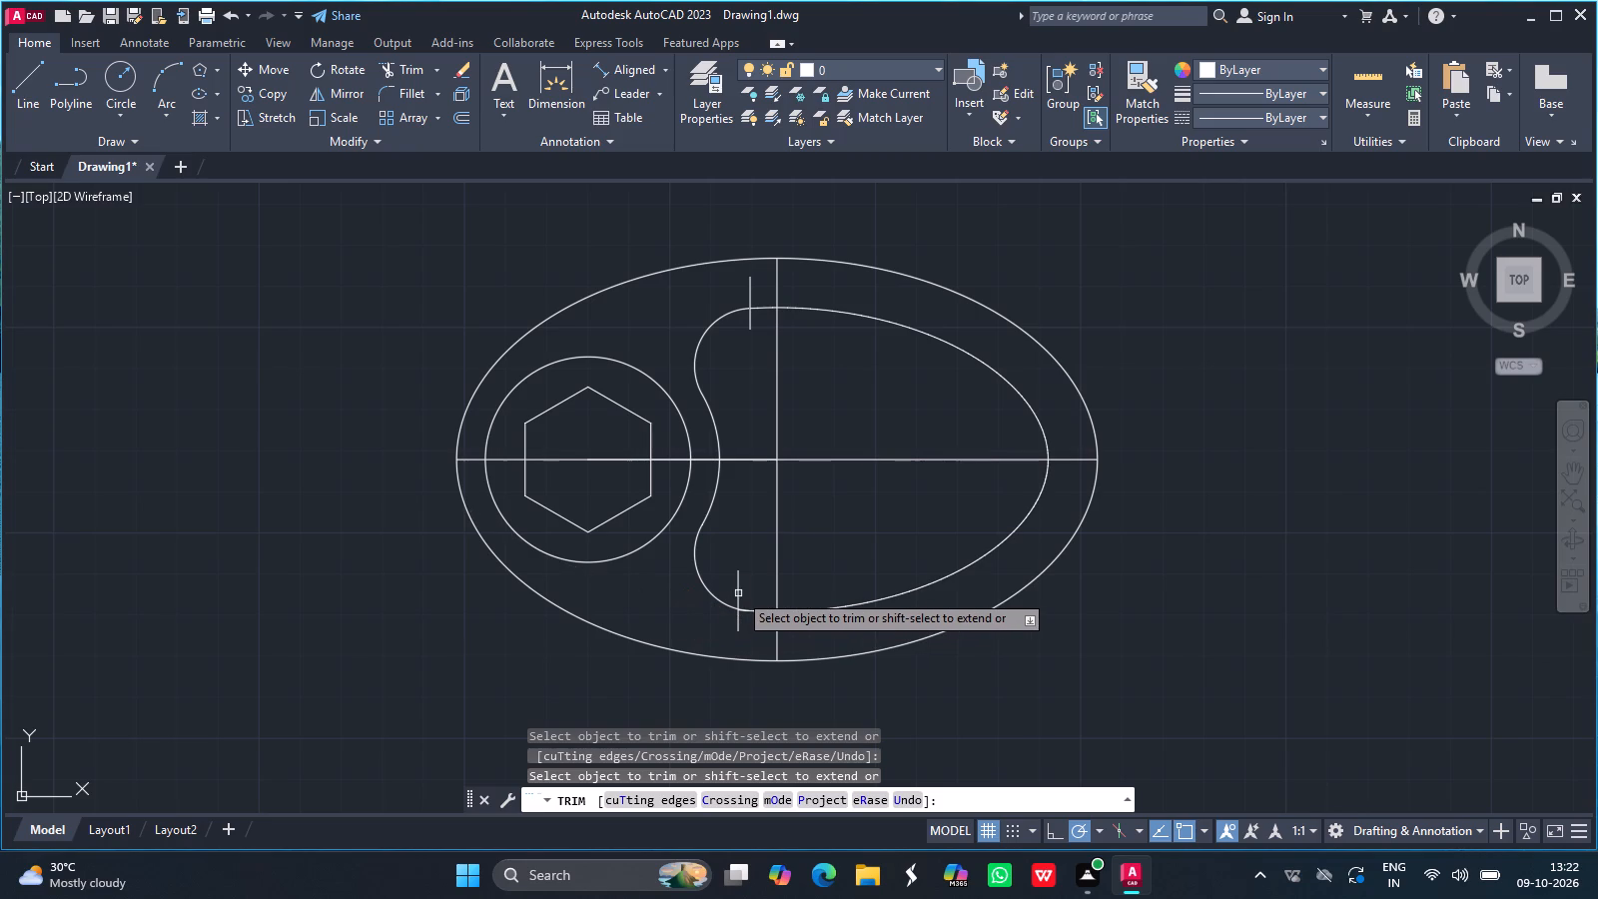
{"action": "left_click_drag", "start_coordinate": [737, 588], "coordinate": [738, 614]}
{"action": "left_click", "coordinate": [738, 614]}
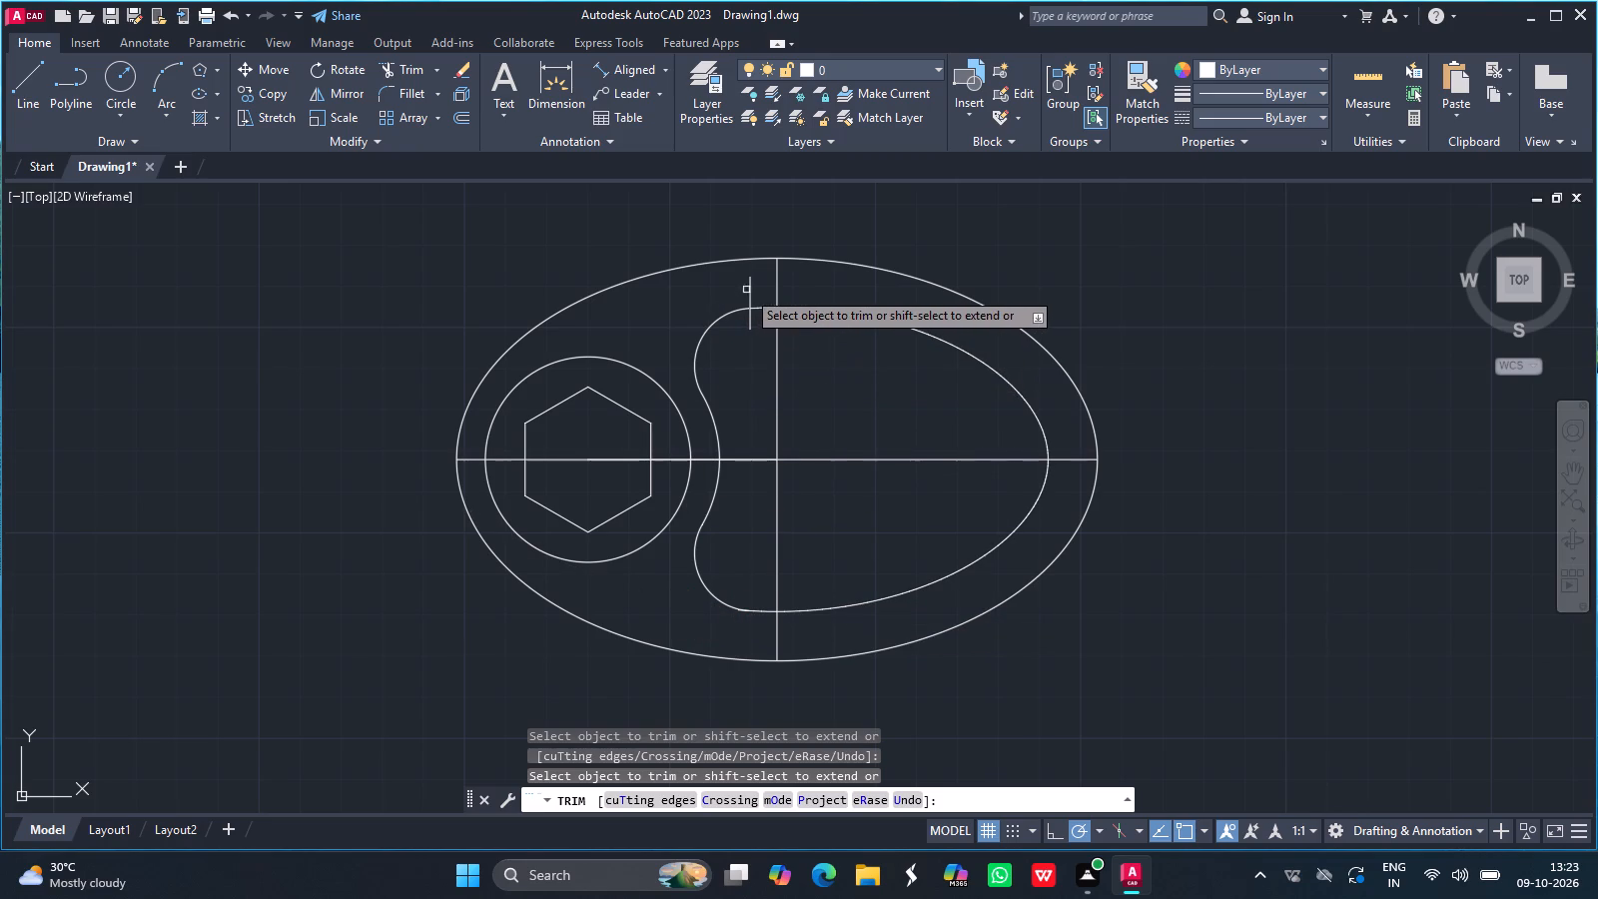
{"action": "left_click_drag", "start_coordinate": [751, 290], "coordinate": [752, 316]}
{"action": "left_click", "coordinate": [752, 316]}
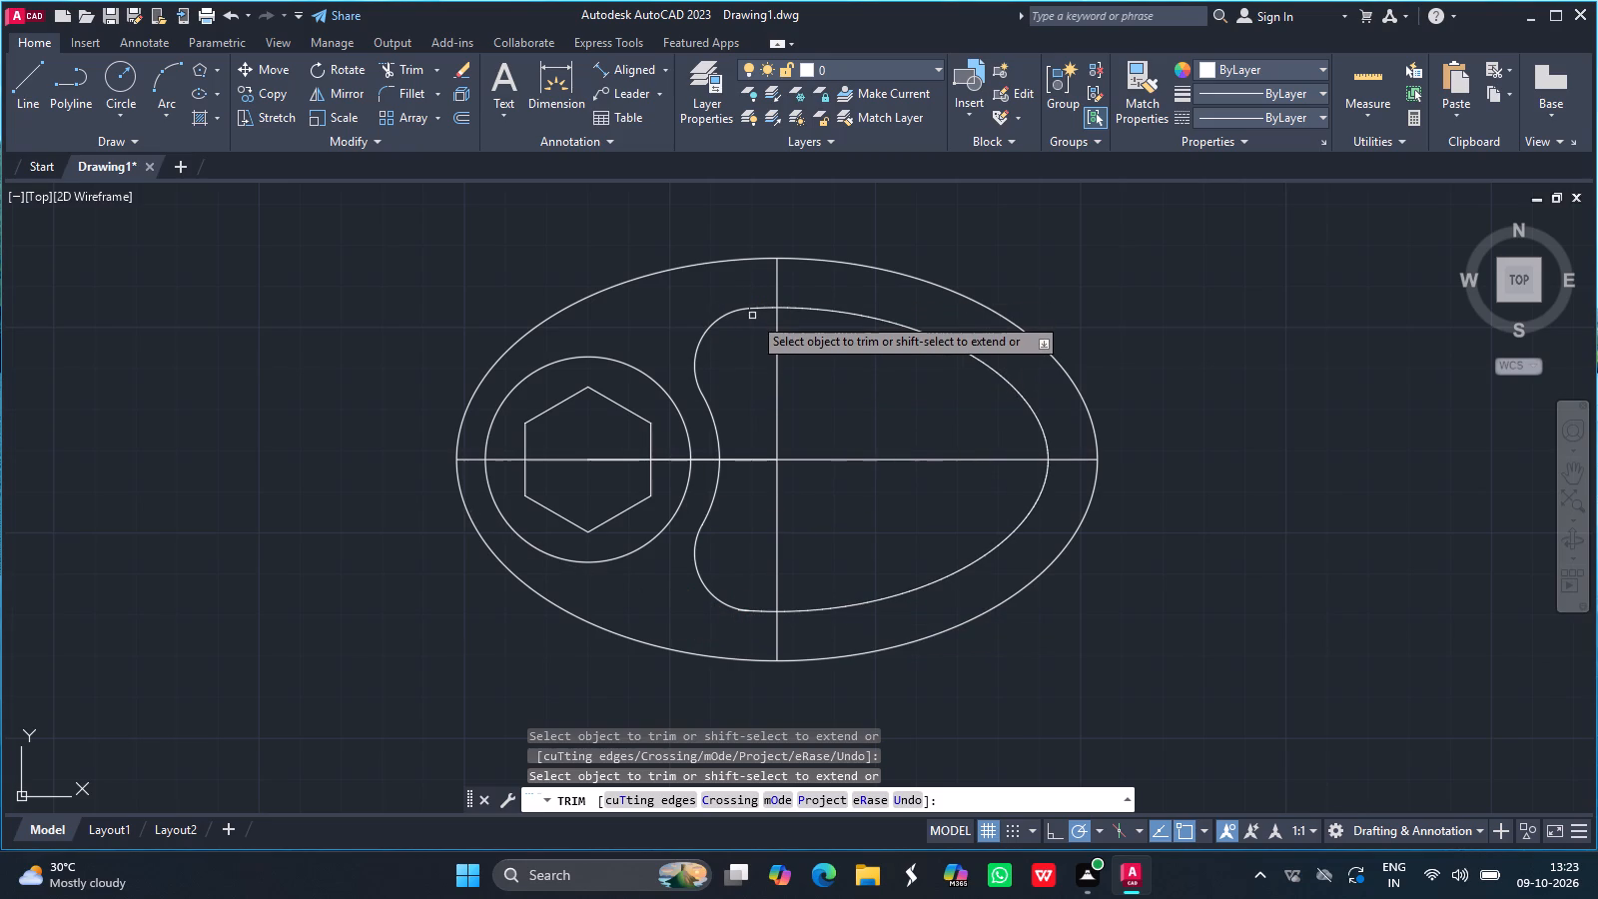
{"action": "key", "text": "Return"}
{"action": "scroll", "coordinate": [857, 365], "scroll_direction": "up", "scroll_amount": 2, "text": "ctrl"}
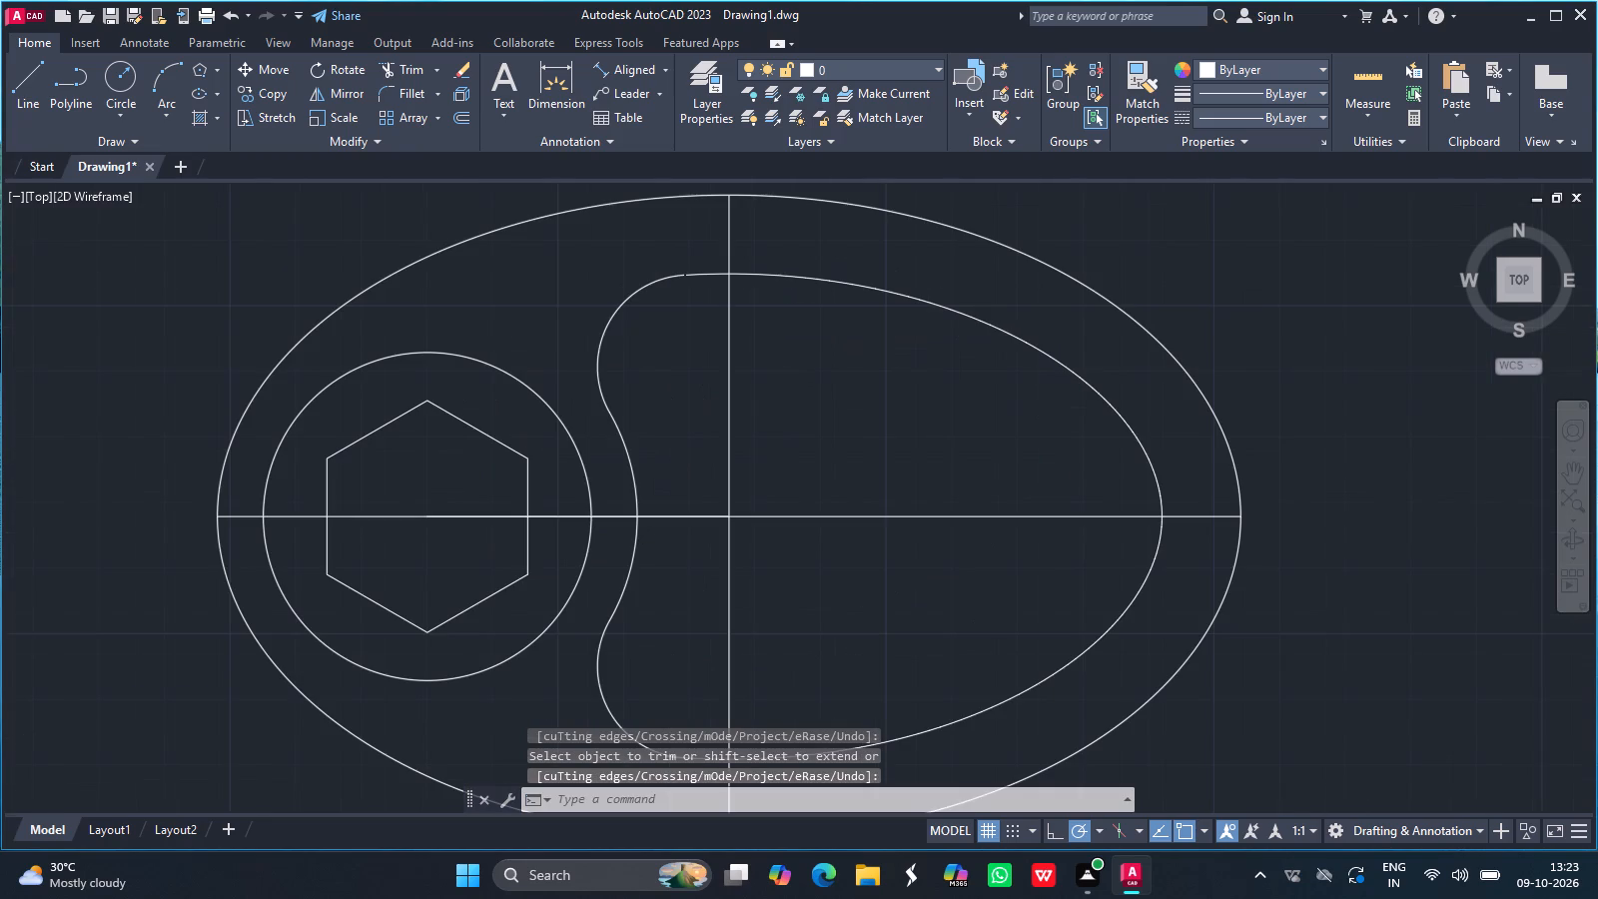
{"action": "scroll", "coordinate": [857, 365], "scroll_direction": "down", "scroll_amount": 2, "text": "ctrl"}
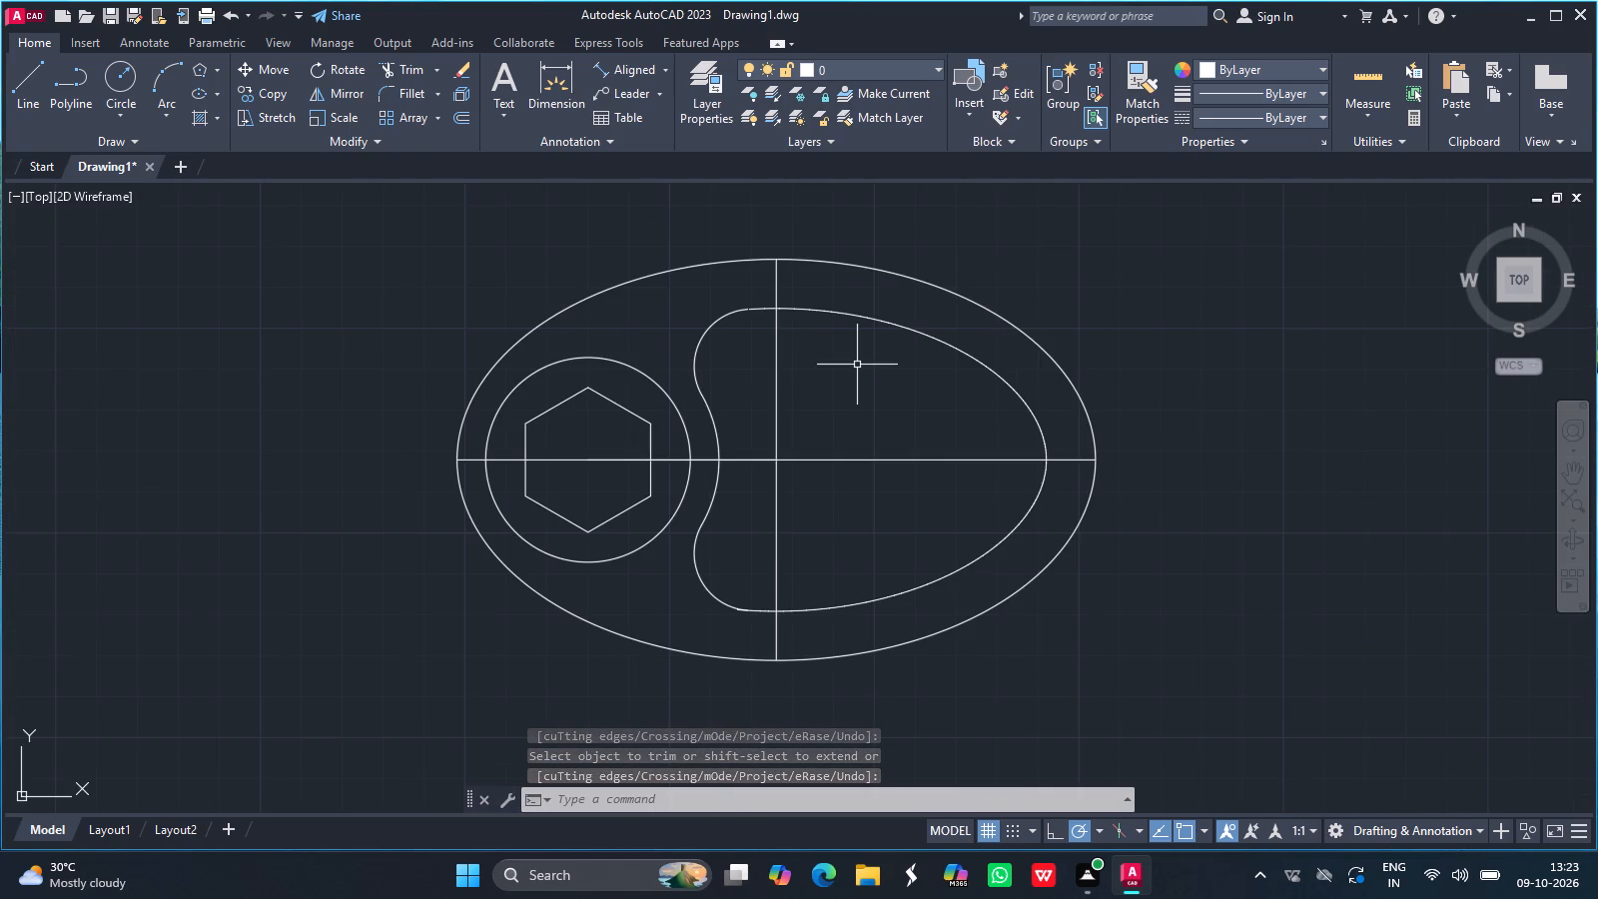
{"action": "key", "text": "Return"}
{"action": "key", "text": "Return"}
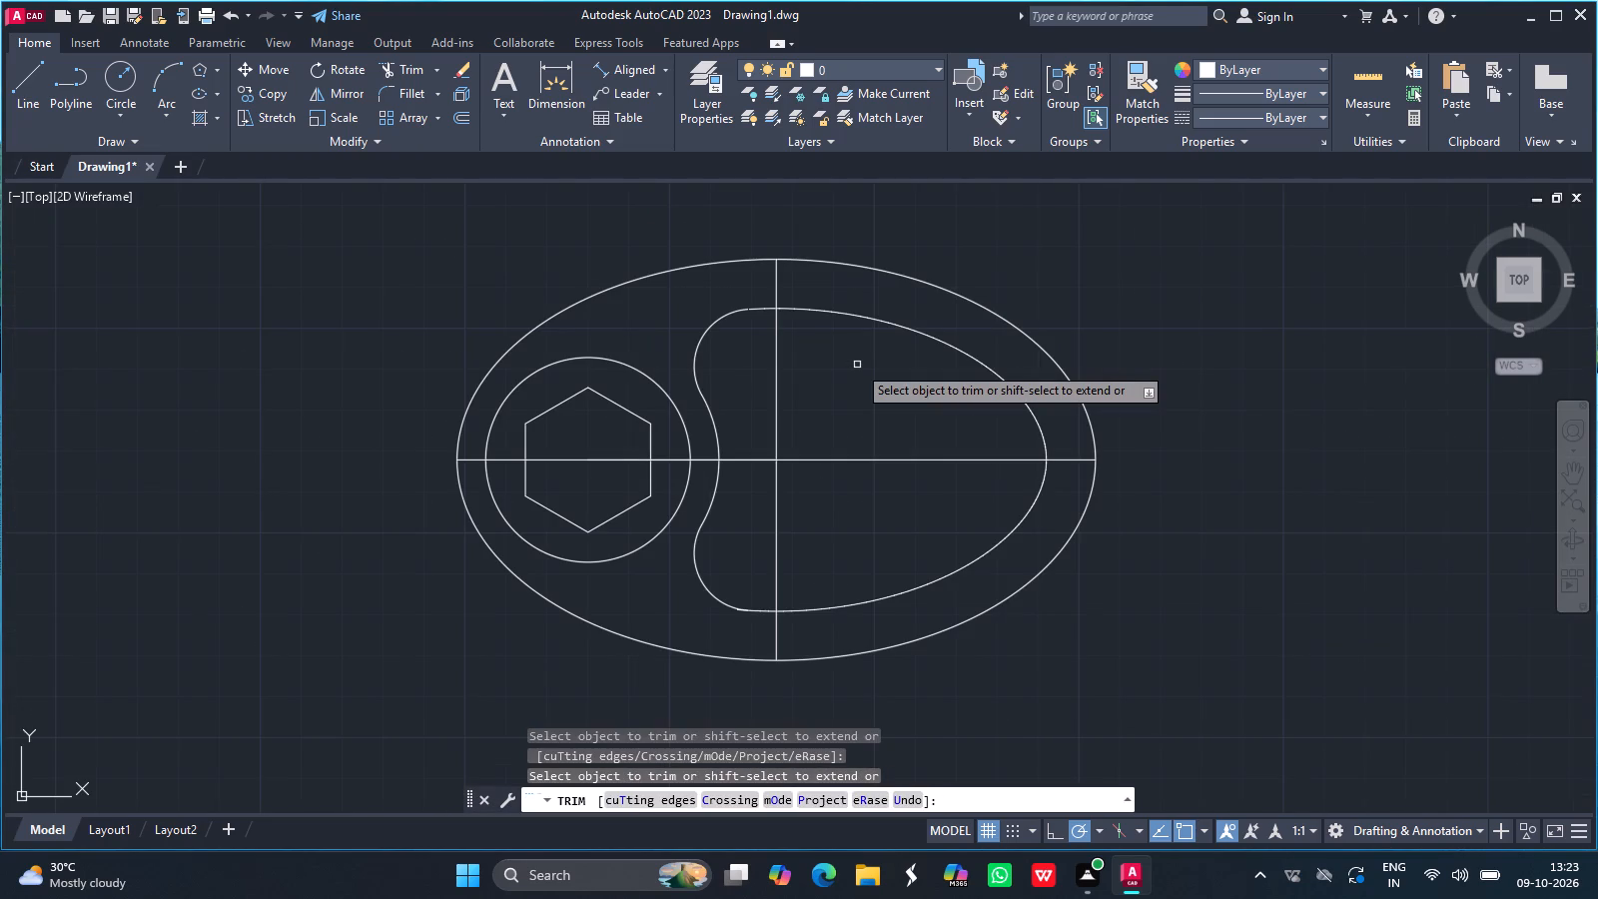
{"action": "key", "text": "Escape"}
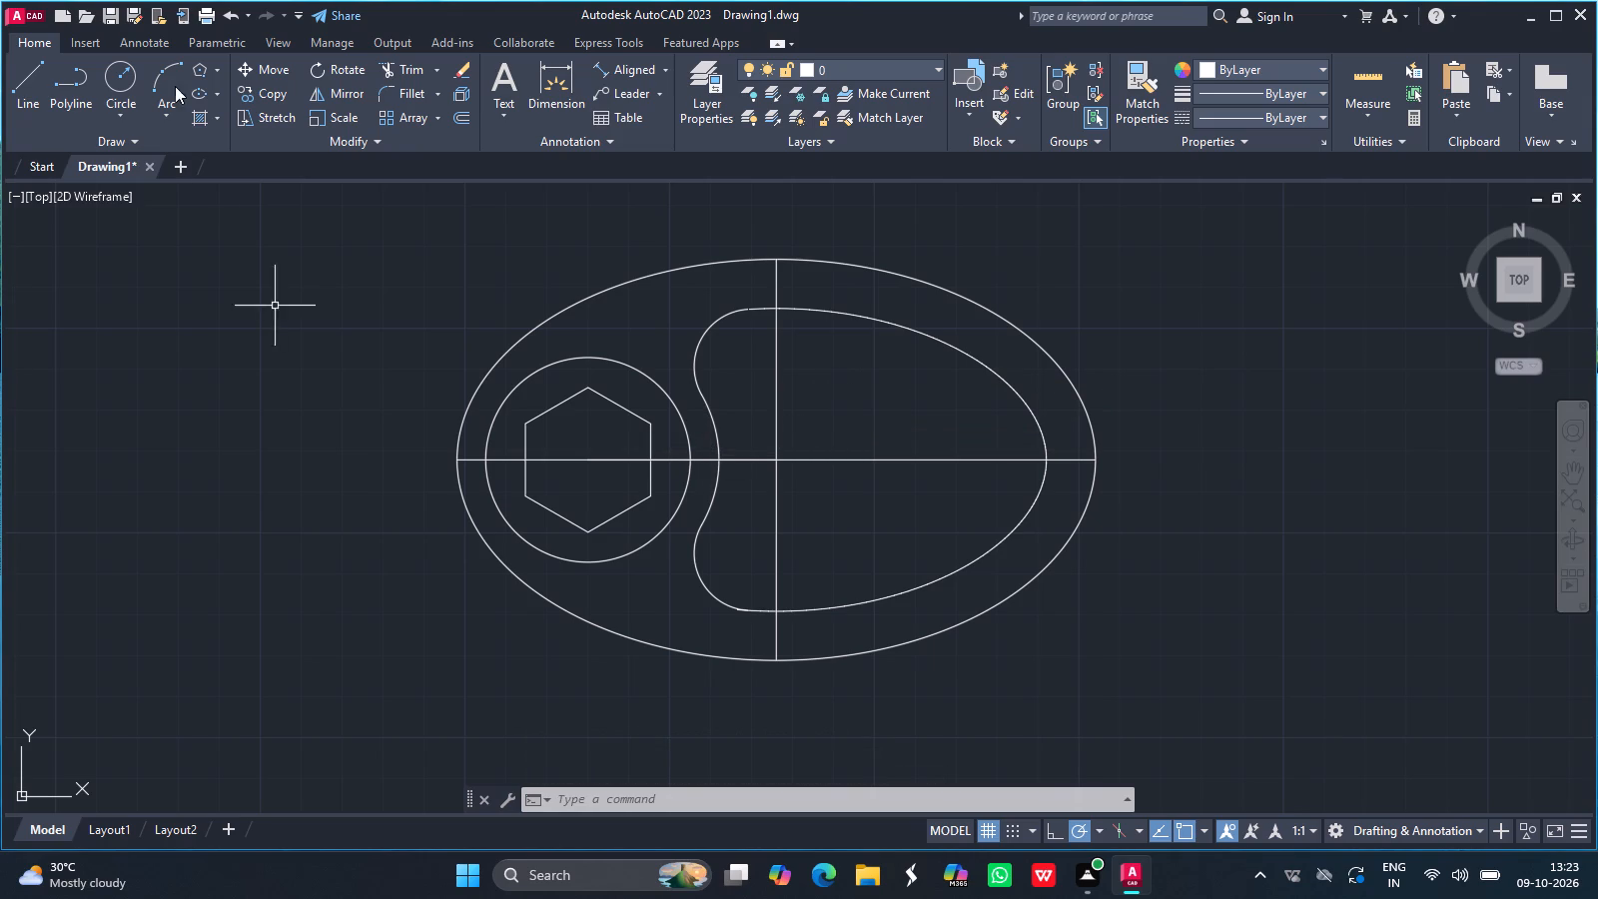
Draw a 60-unit horizontal line from the ellipse centre towards the right along the horizontal axis.
{"action": "left_click", "coordinate": [32, 87]}
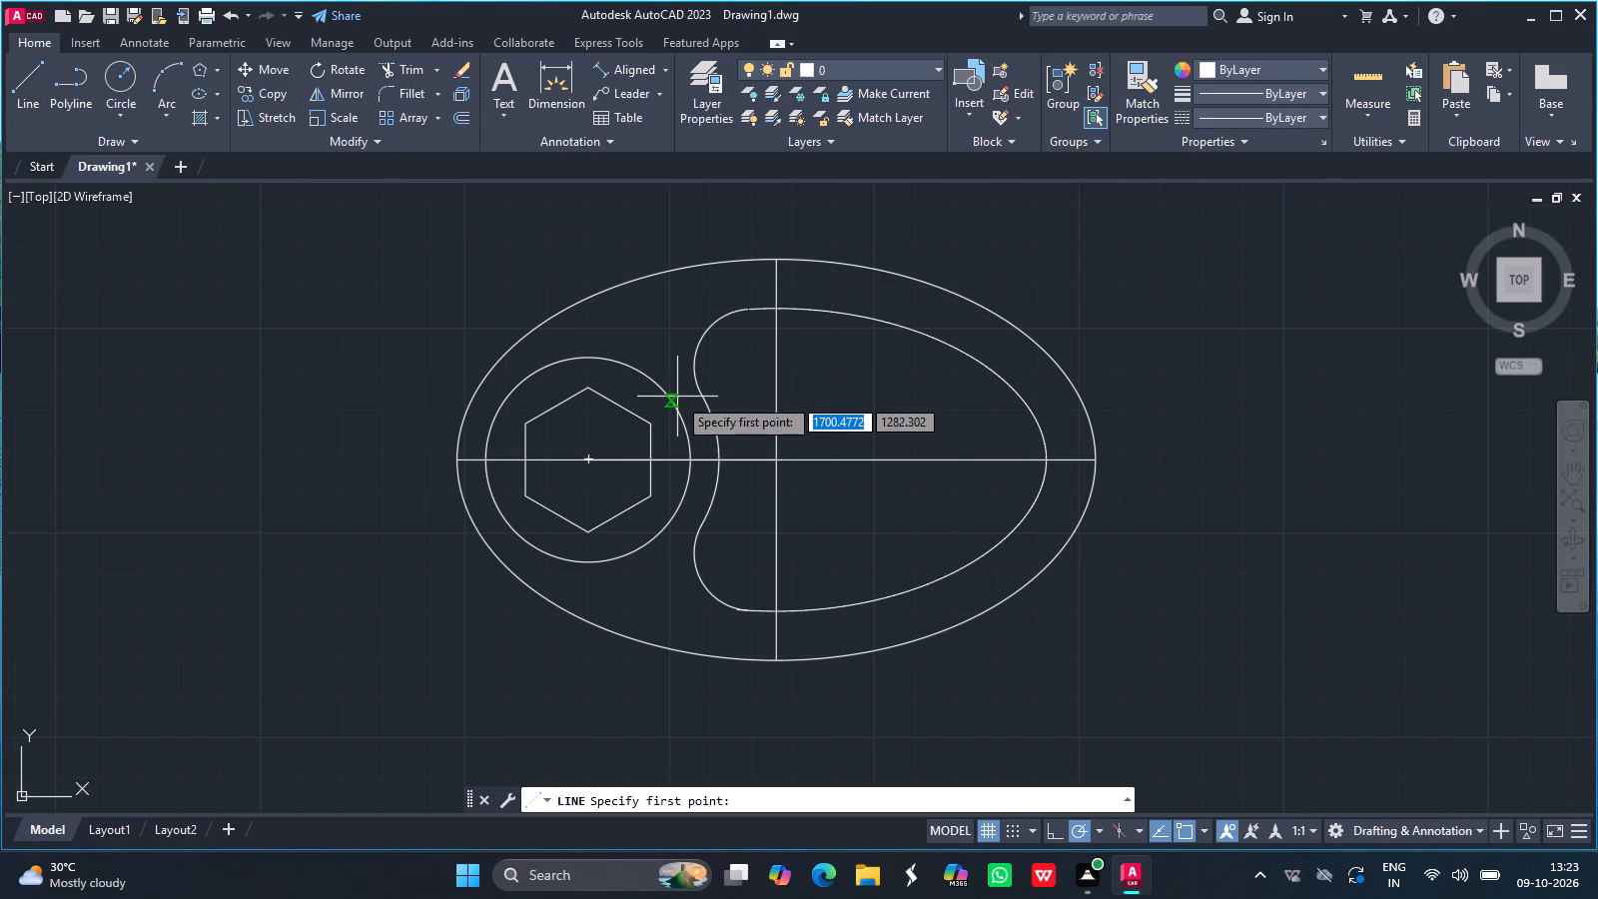
{"action": "left_click", "coordinate": [774, 457]}
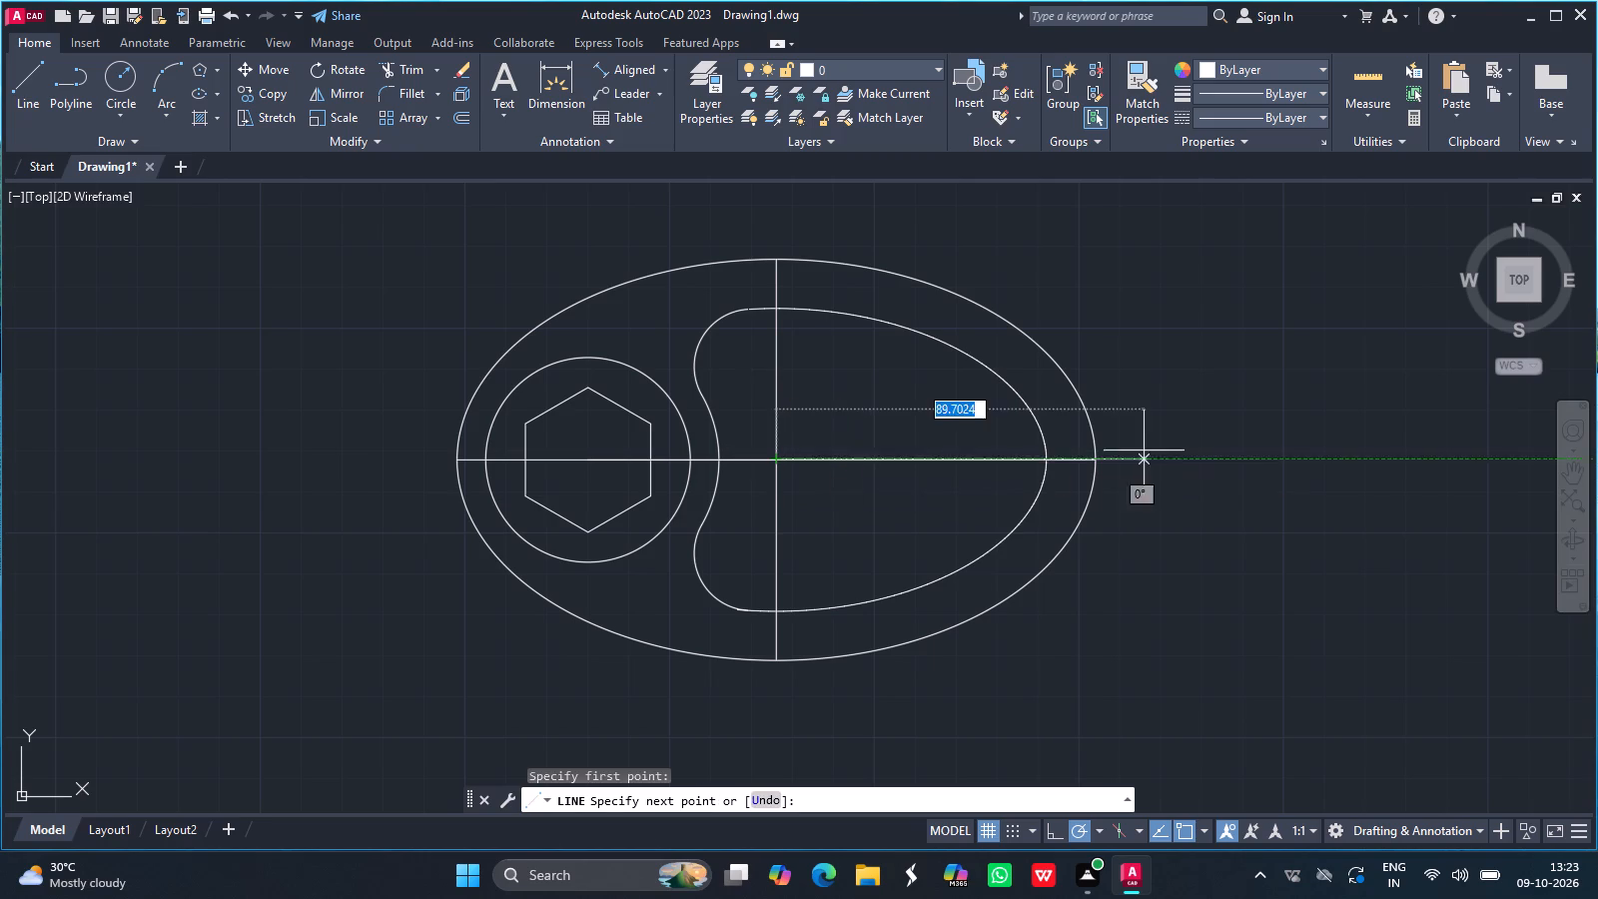
{"action": "type", "text": "60"}
{"action": "key", "text": "Return"}
{"action": "key", "text": "Return"}
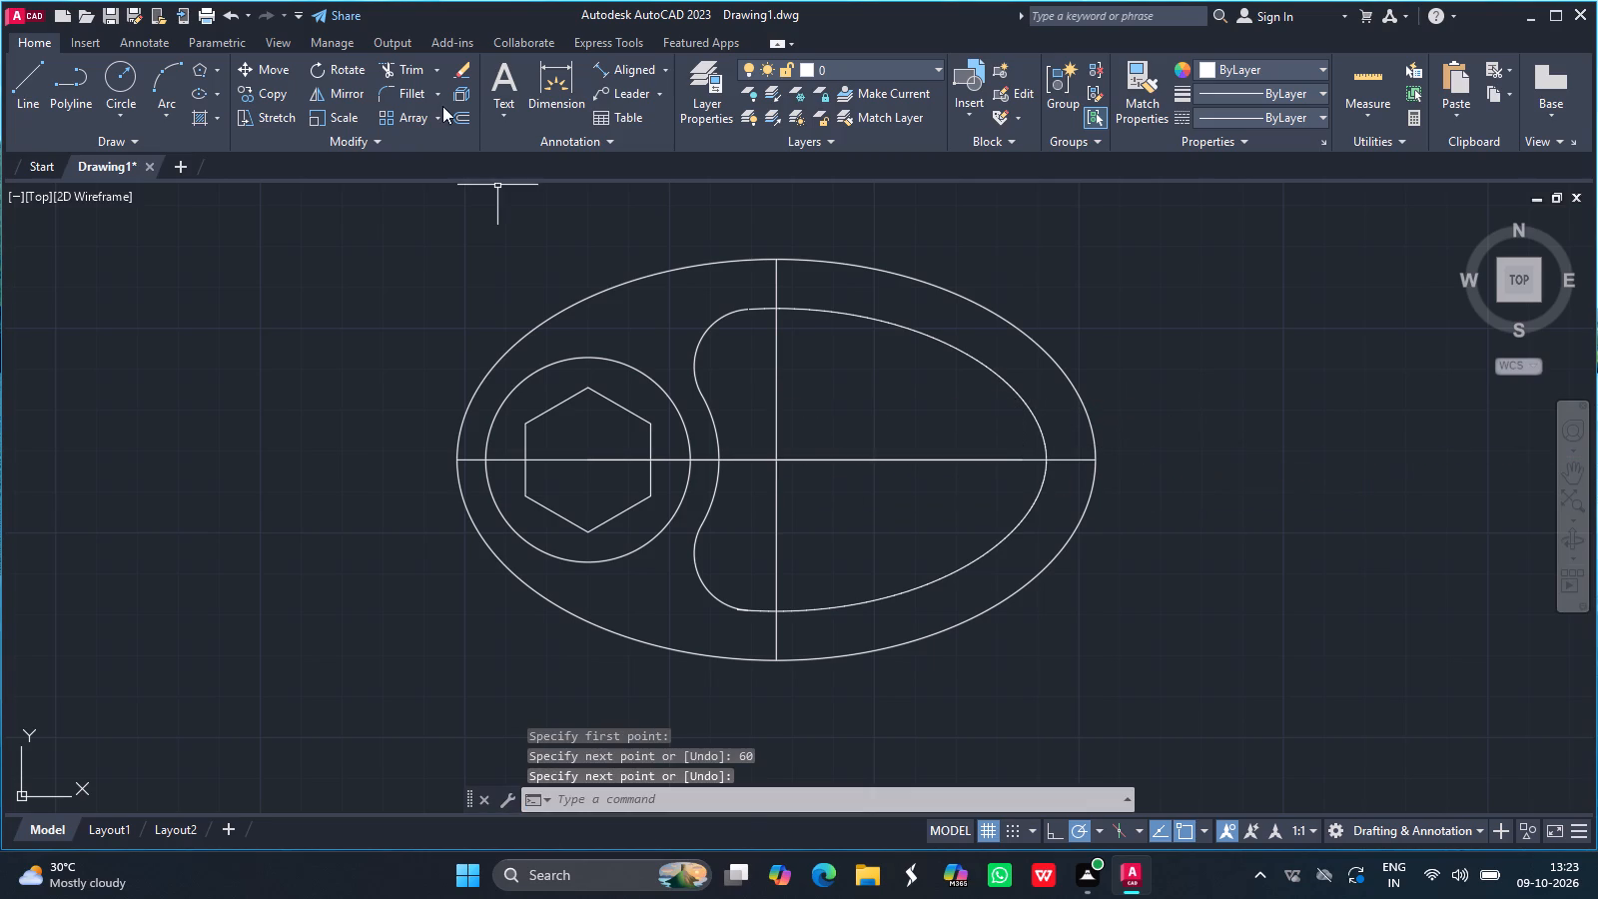
Draw two concentric circles of radius 10 and 18 centred on the right end of the 60-unit line.
{"action": "left_click", "coordinate": [114, 74]}
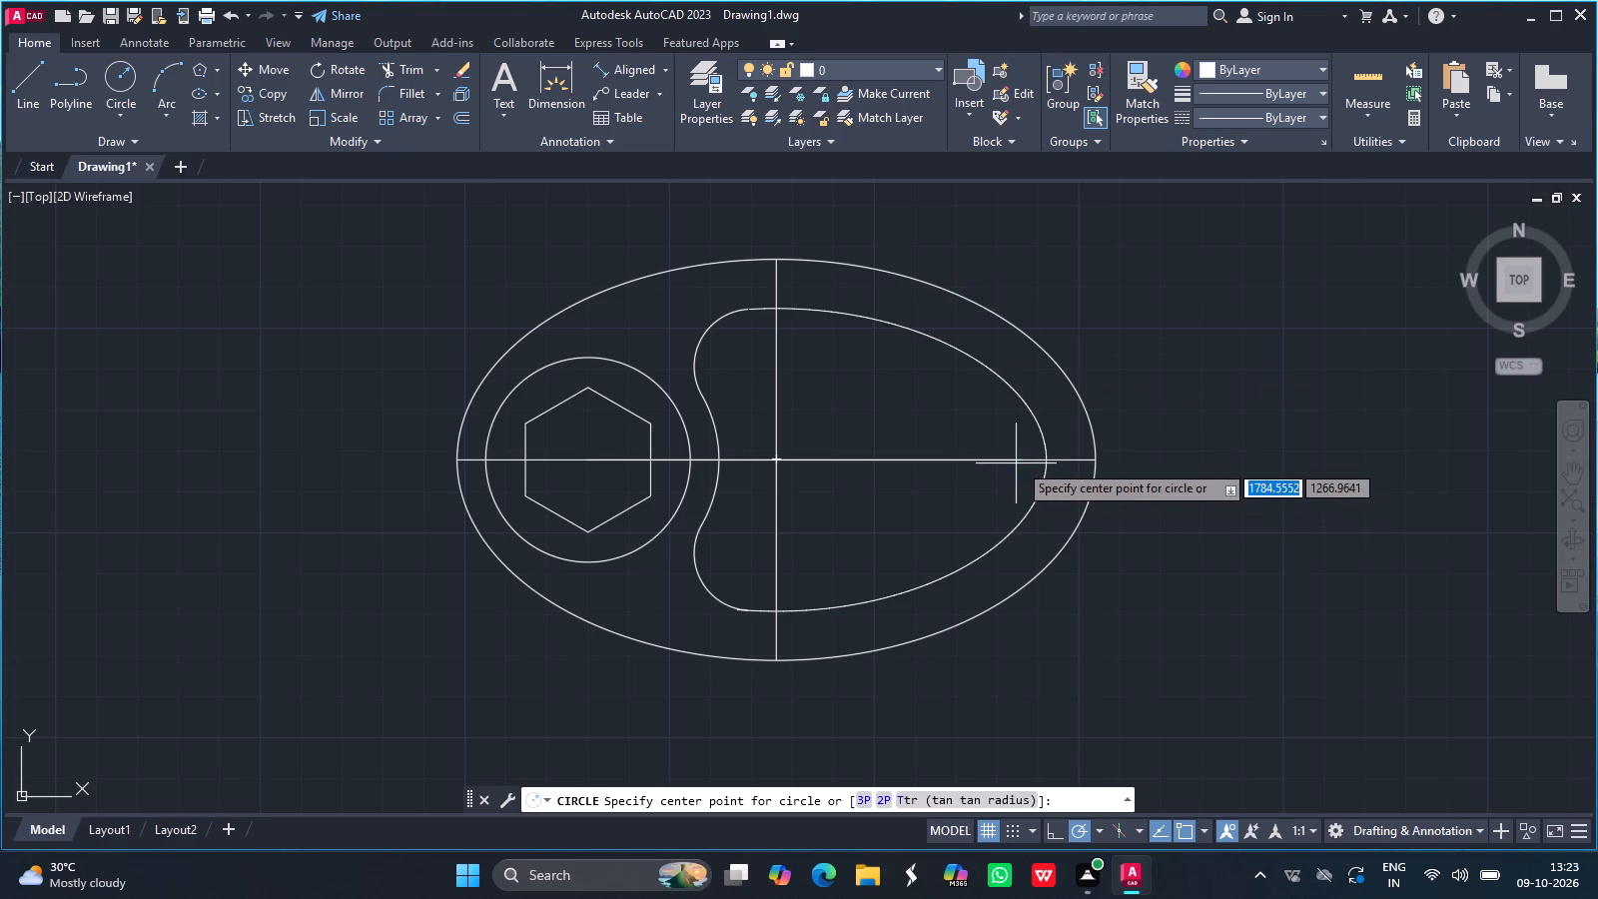
{"action": "left_click_drag", "start_coordinate": [1022, 460], "coordinate": [965, 388]}
{"action": "type", "text": "10"}
{"action": "key", "text": "Return"}
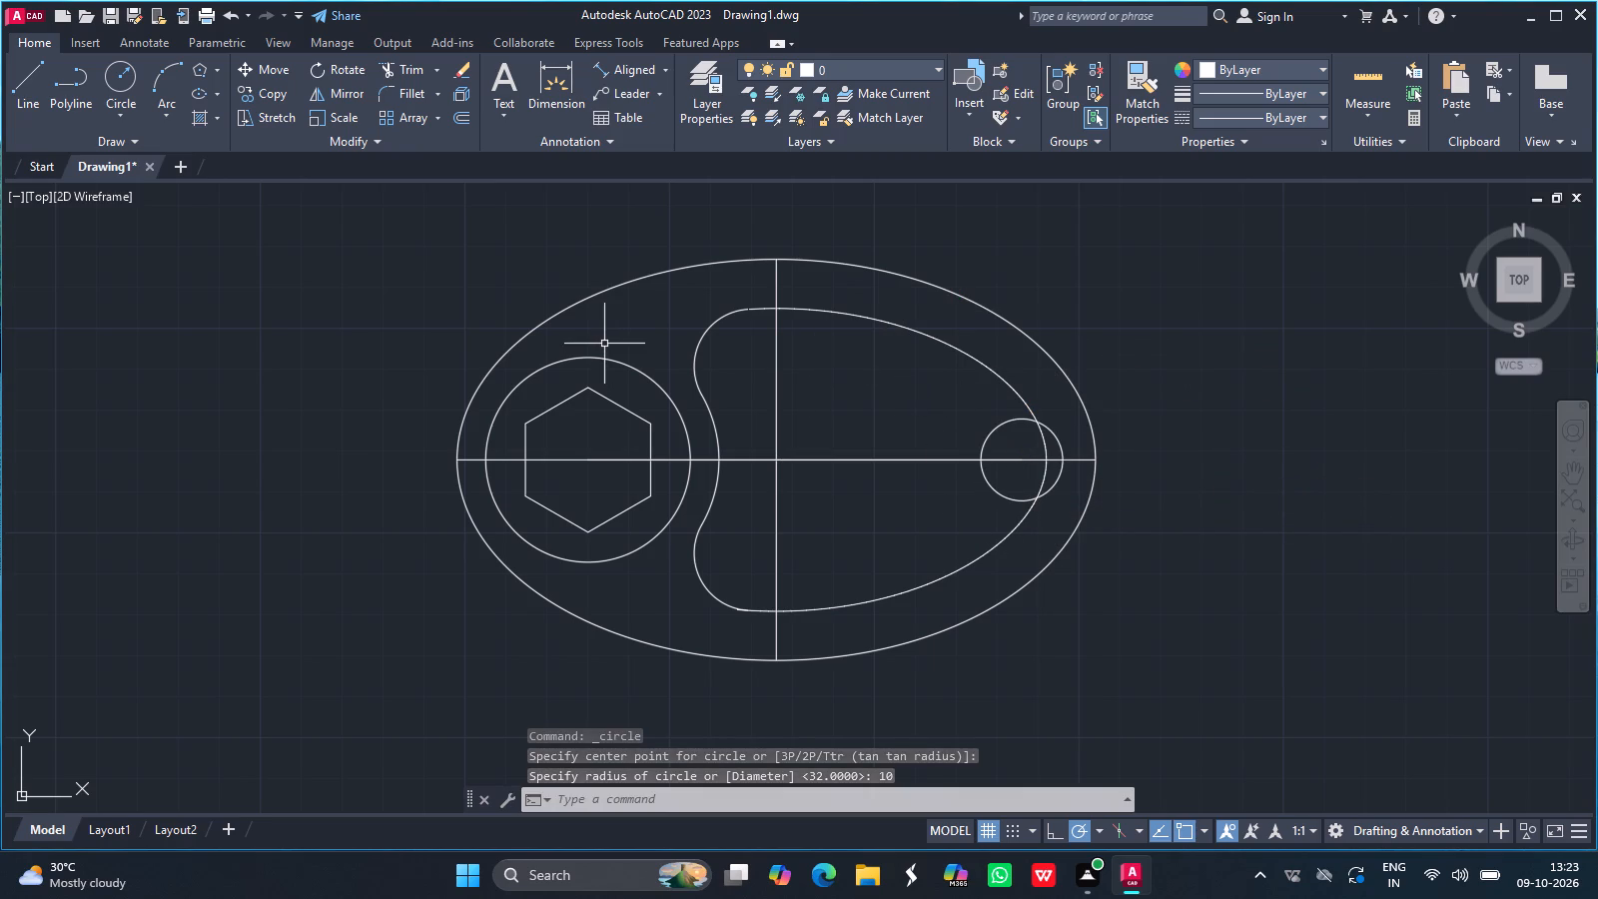
{"action": "left_click", "coordinate": [124, 84]}
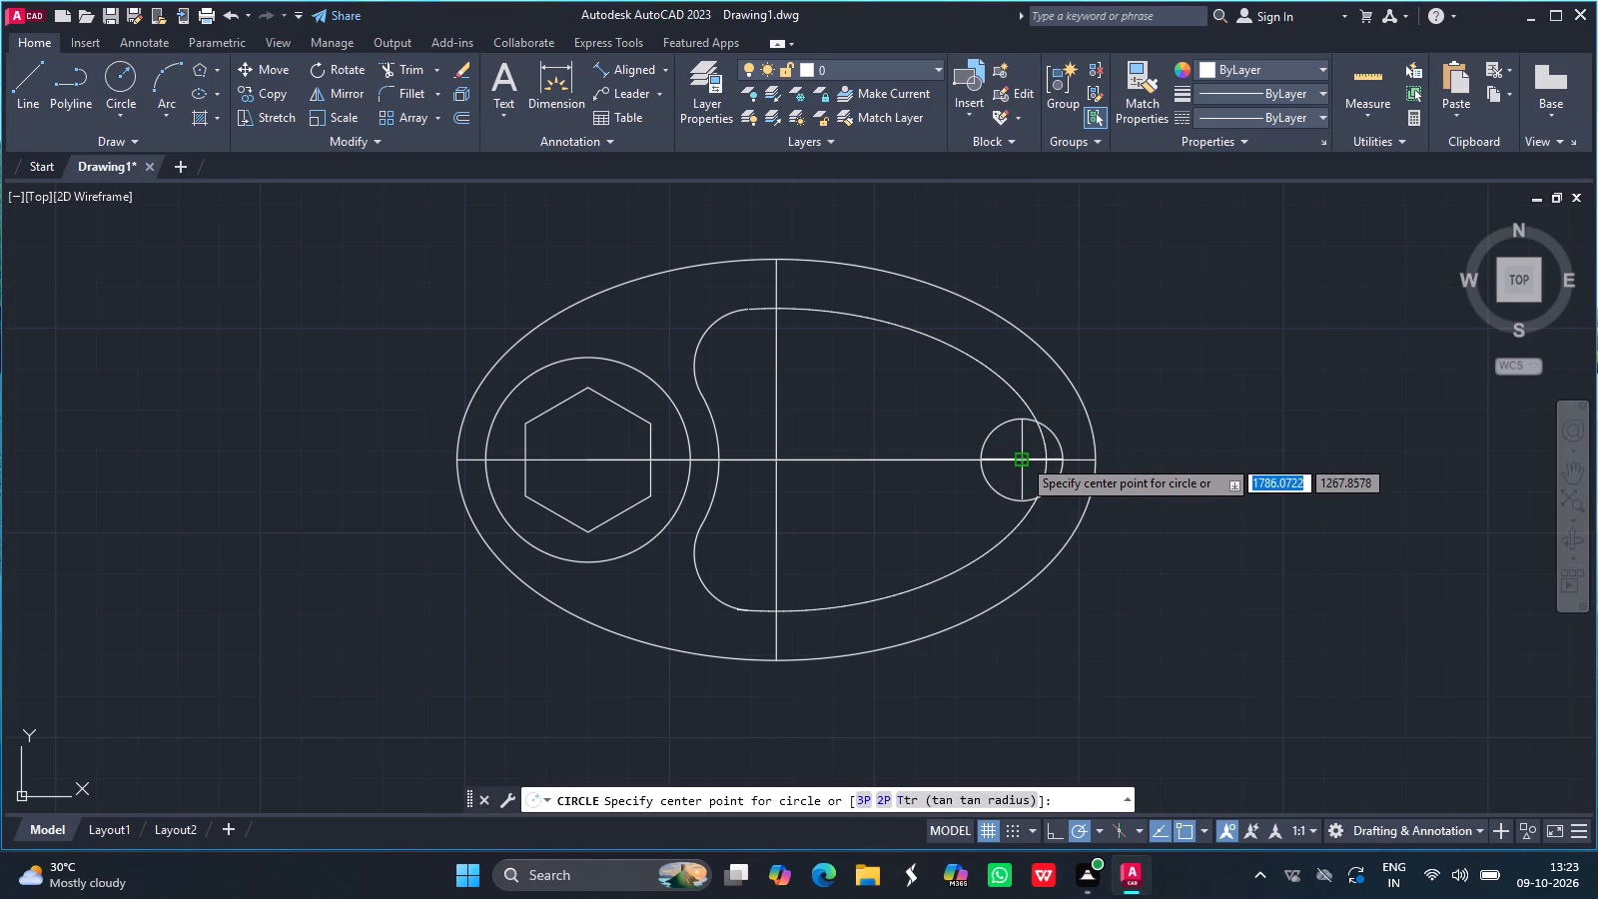
{"action": "left_click_drag", "start_coordinate": [1022, 457], "coordinate": [913, 393]}
{"action": "type", "text": "18"}
{"action": "key", "text": "Return"}
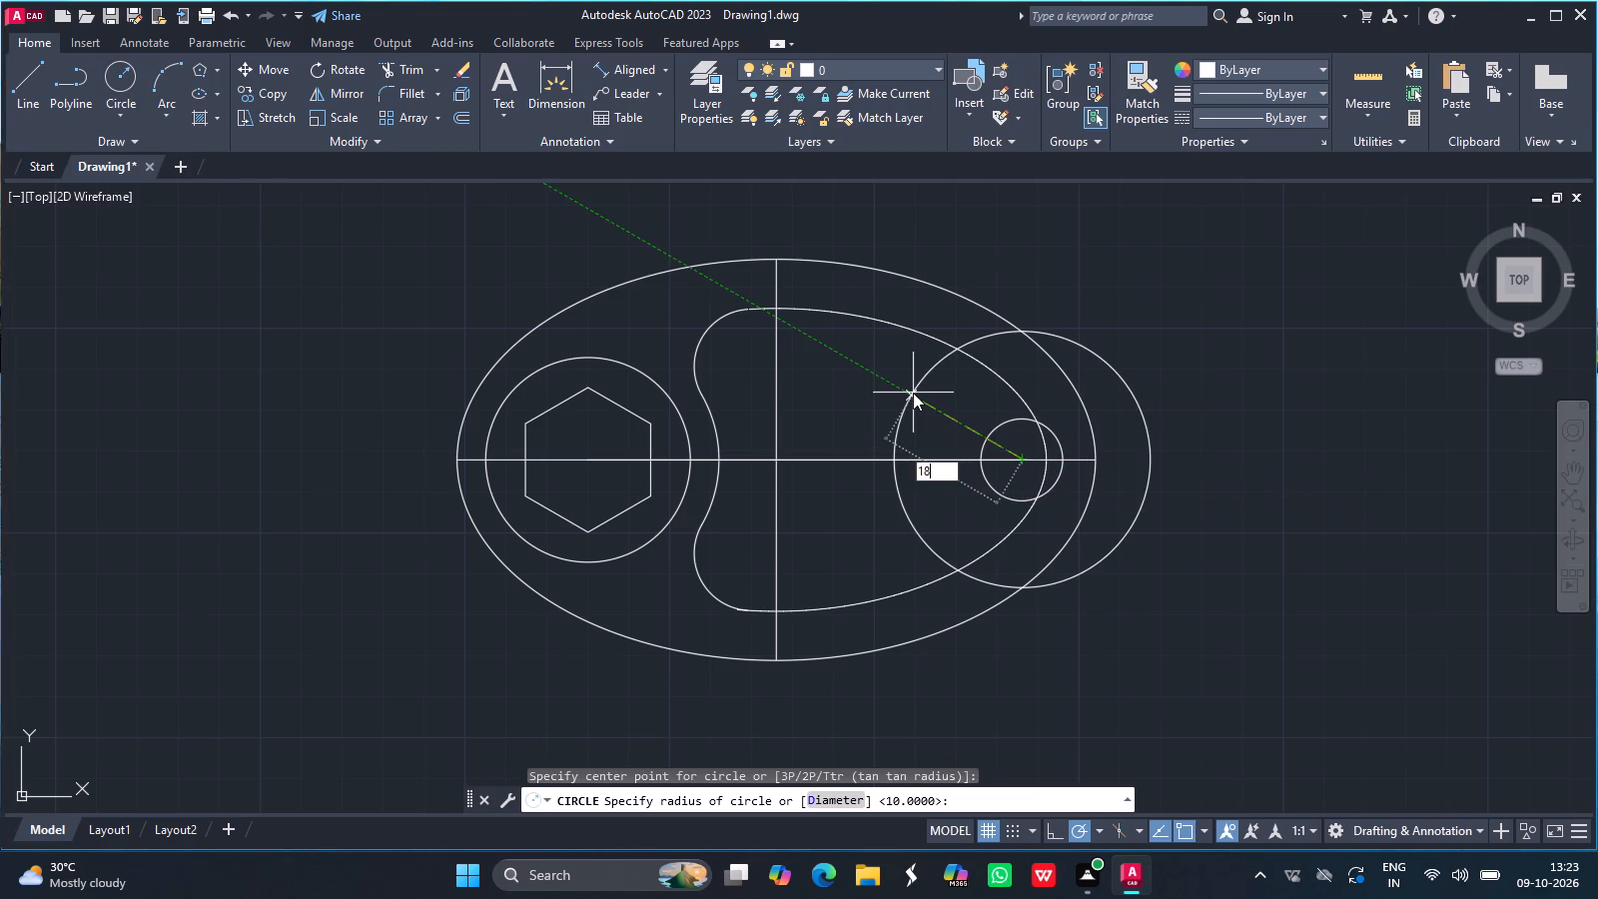
Trim the upper-right arc of the radius-18 circle between the inner ellipse and the outer ellipse.
{"action": "left_click", "coordinate": [408, 62]}
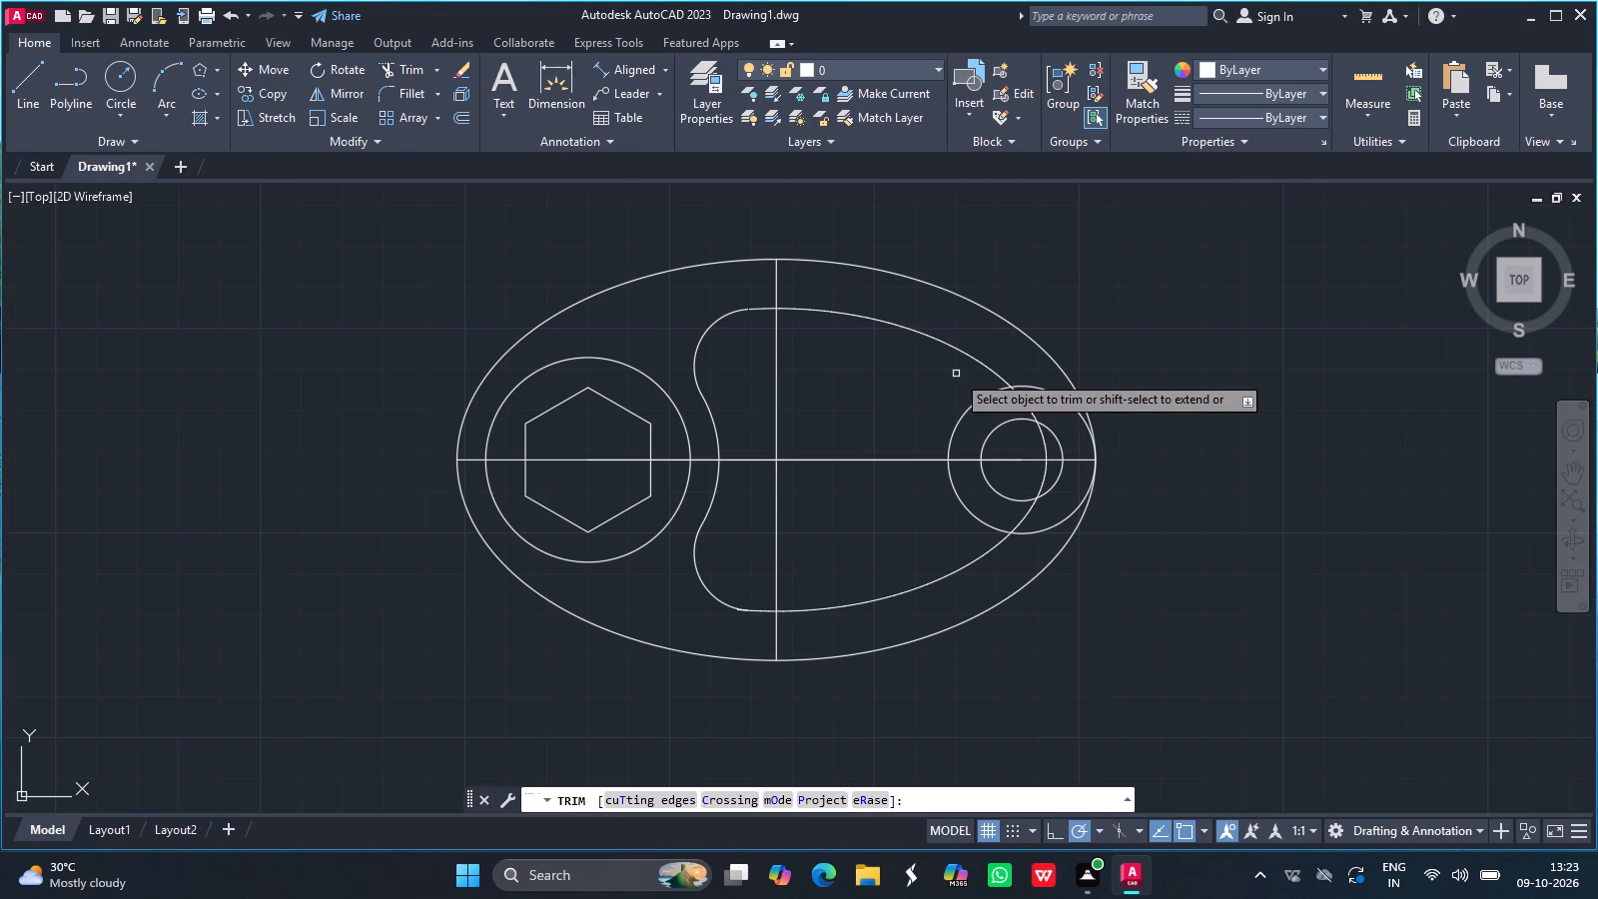
{"action": "left_click", "coordinate": [1046, 388]}
{"action": "key", "text": "Return"}
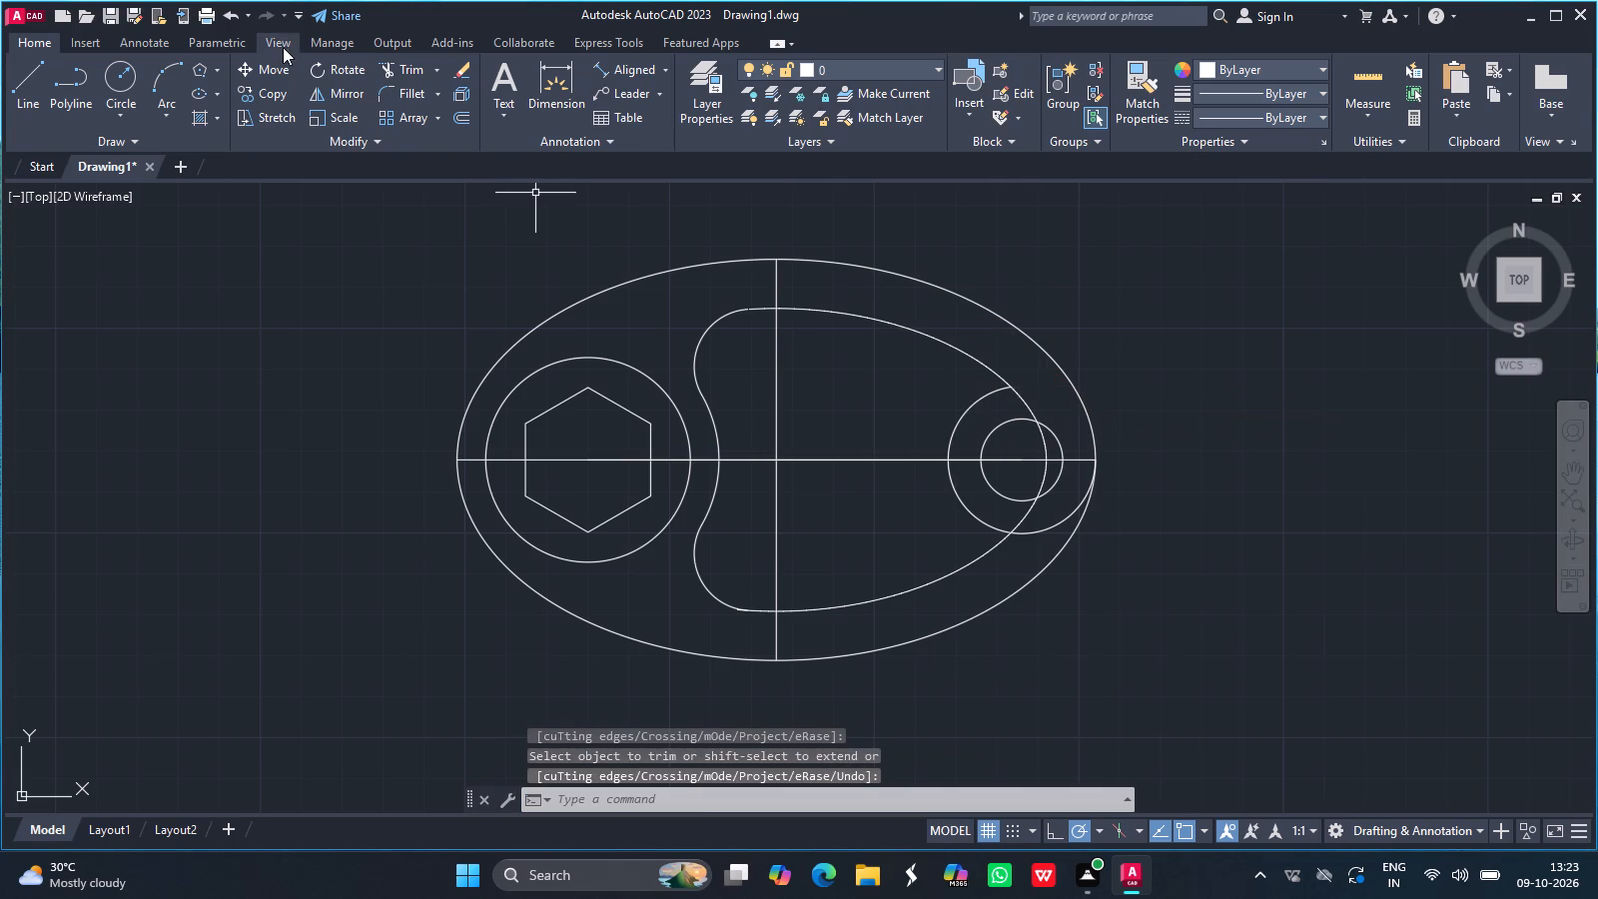
Fillet the inner ellipse with the radius-18 circle on both the upper and lower sides, using a radius of 8.
{"action": "left_click", "coordinate": [402, 98]}
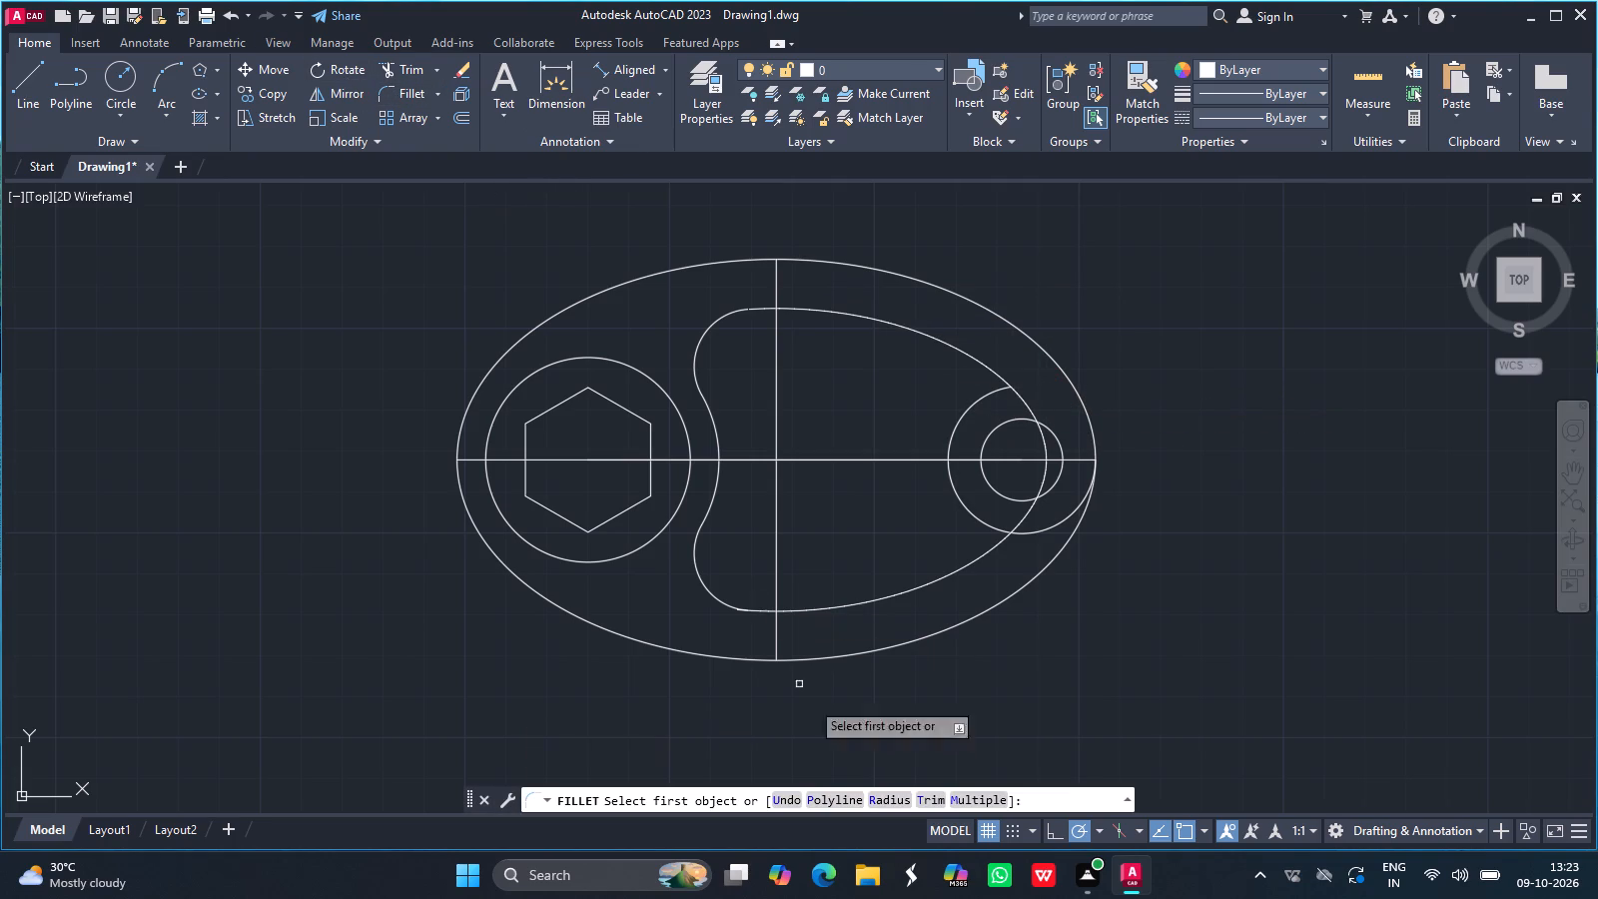
{"action": "left_click", "coordinate": [896, 802]}
{"action": "key", "text": "8"}
{"action": "key", "text": "Return"}
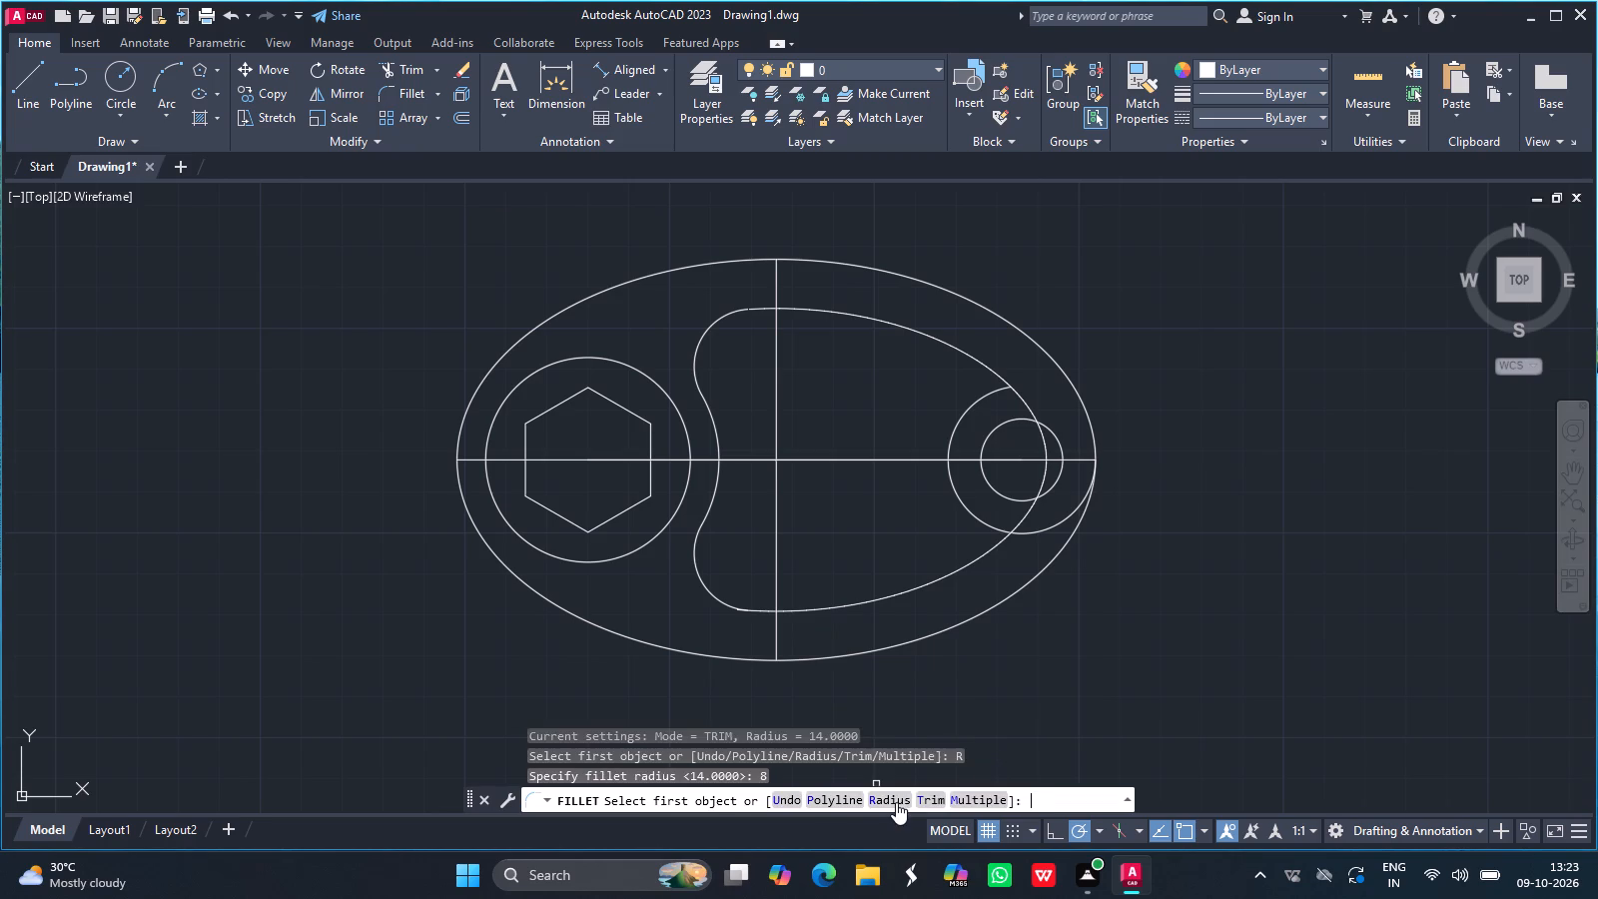
{"action": "left_click_drag", "start_coordinate": [977, 359], "coordinate": [986, 400]}
{"action": "left_click", "coordinate": [986, 400]}
{"action": "key", "text": "Return"}
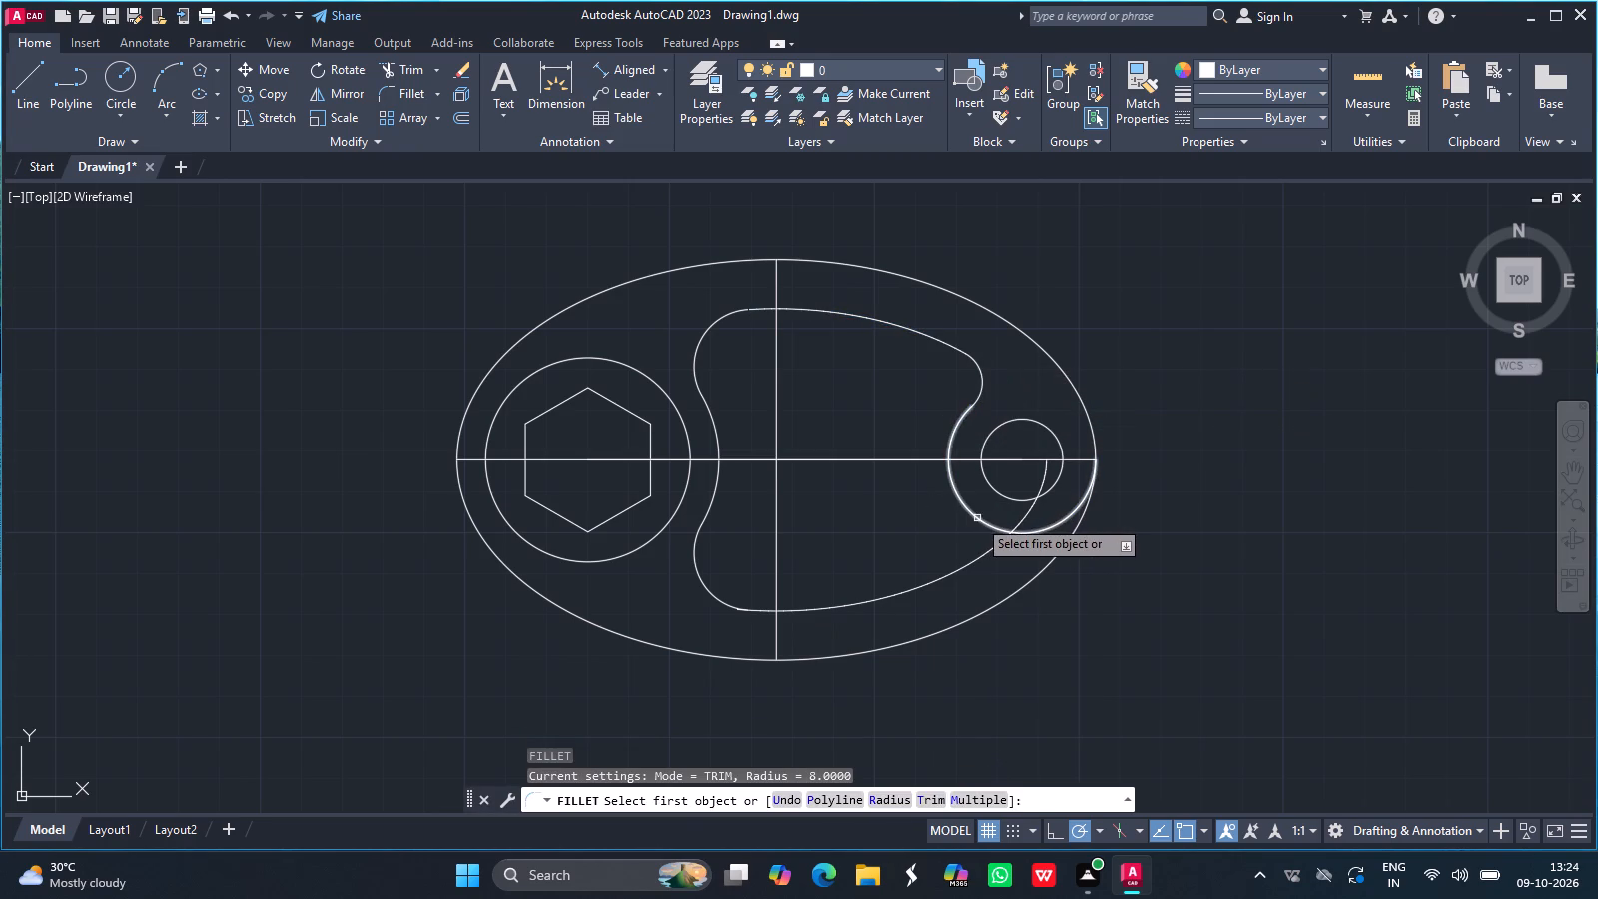
{"action": "left_click_drag", "start_coordinate": [977, 518], "coordinate": [982, 557]}
{"action": "left_click", "coordinate": [982, 557]}
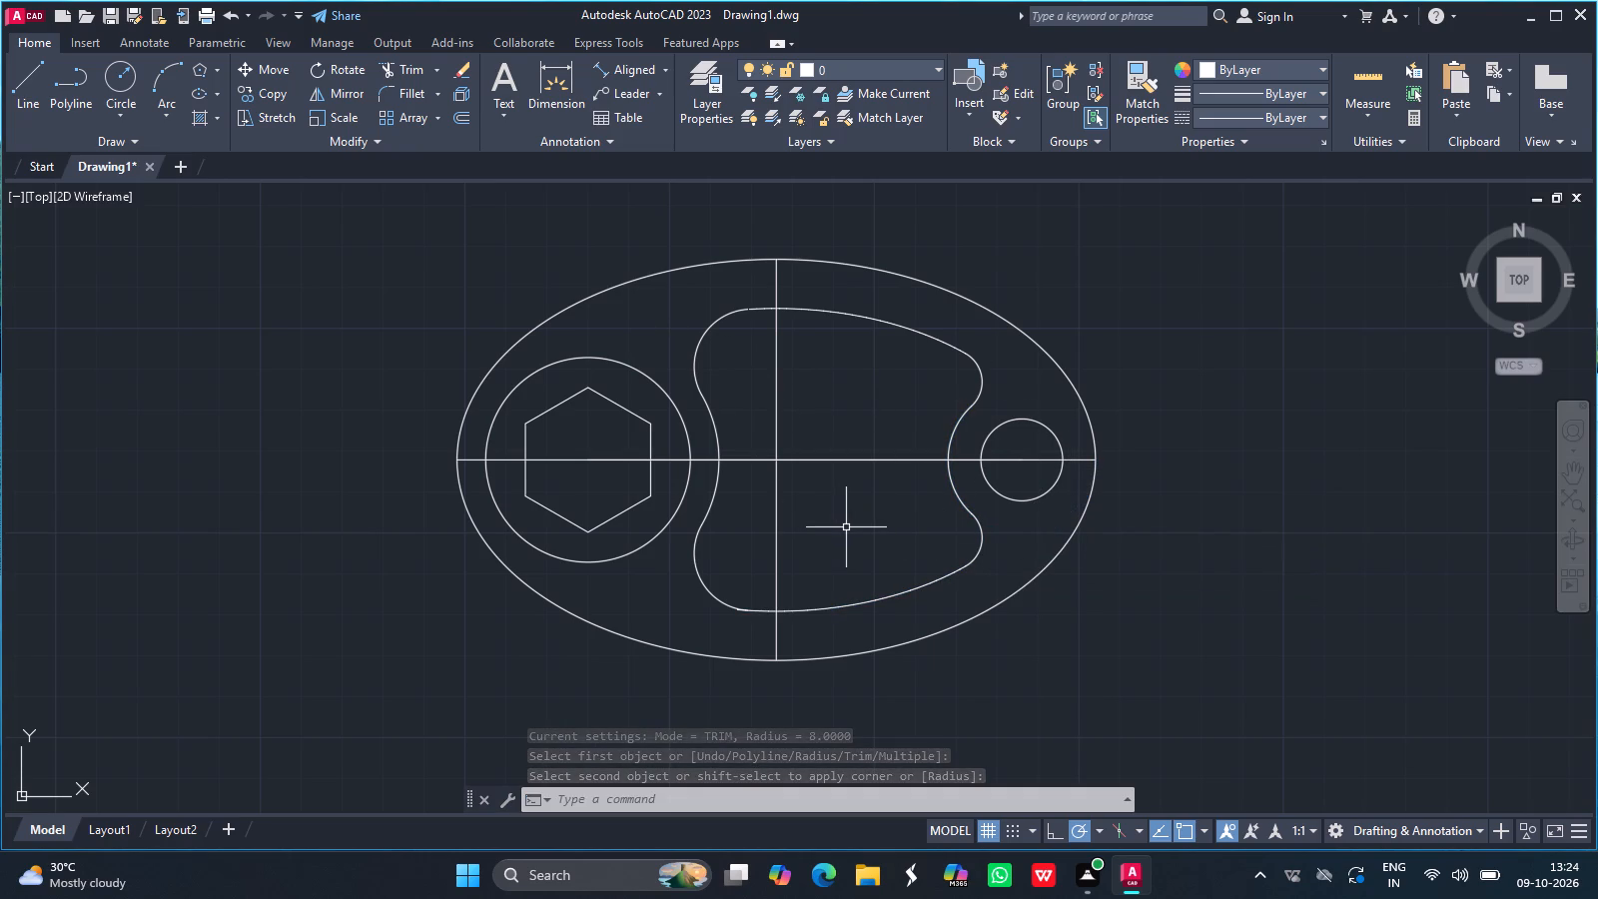
Draw a vertical centre line across the circle around the hexagon, from its bottom quadrant to its top quadrant.
{"action": "left_click", "coordinate": [23, 104]}
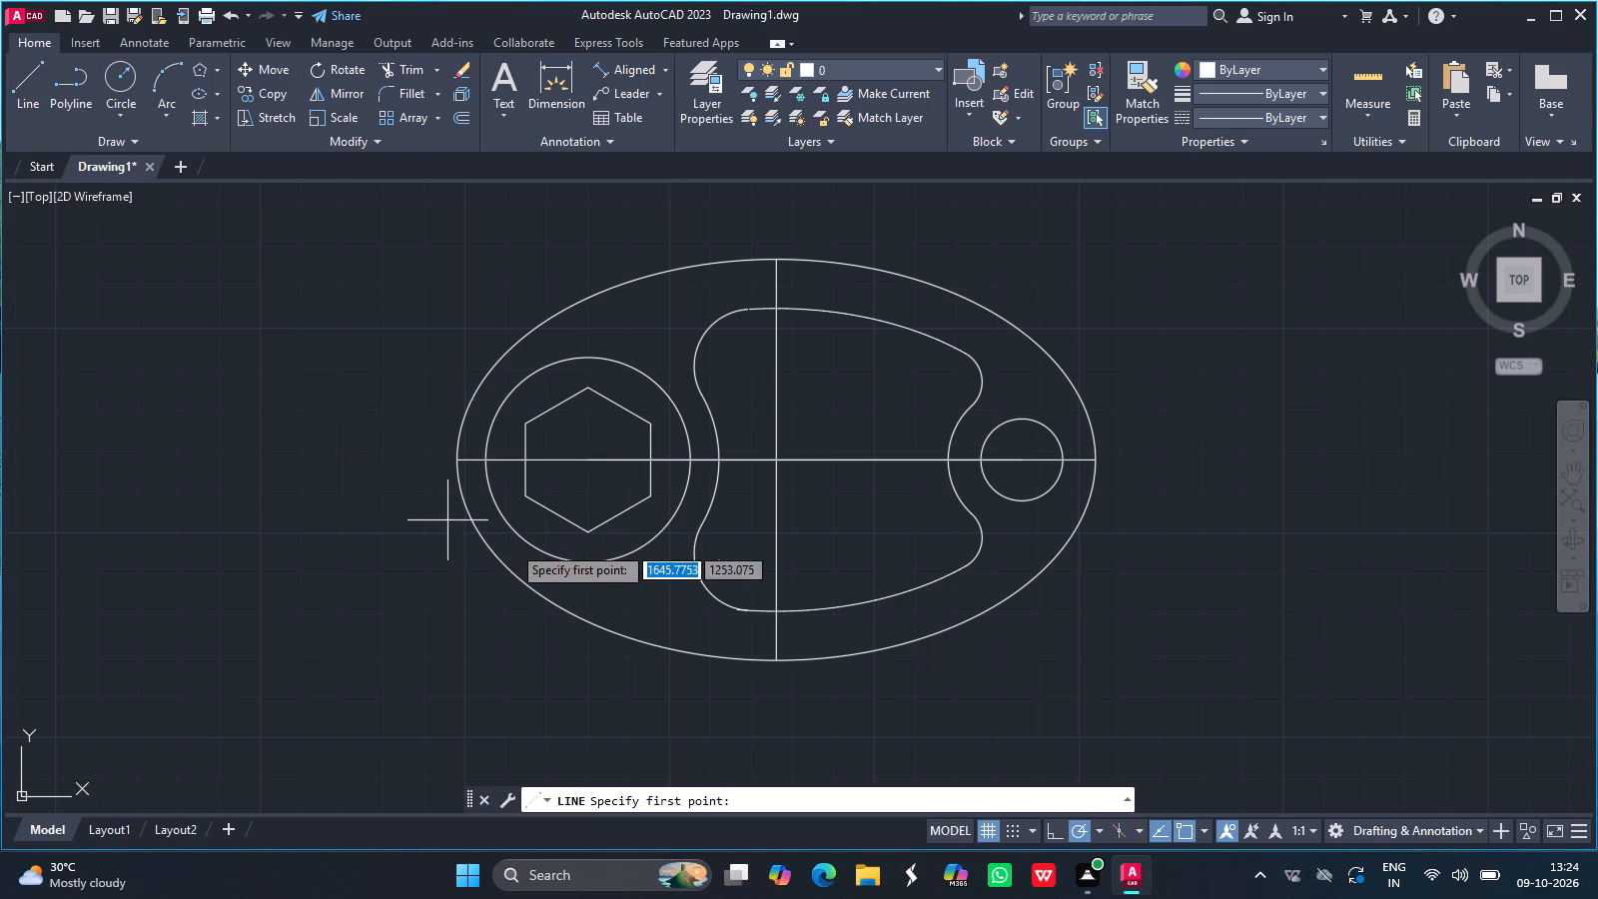
{"action": "left_click", "coordinate": [582, 562]}
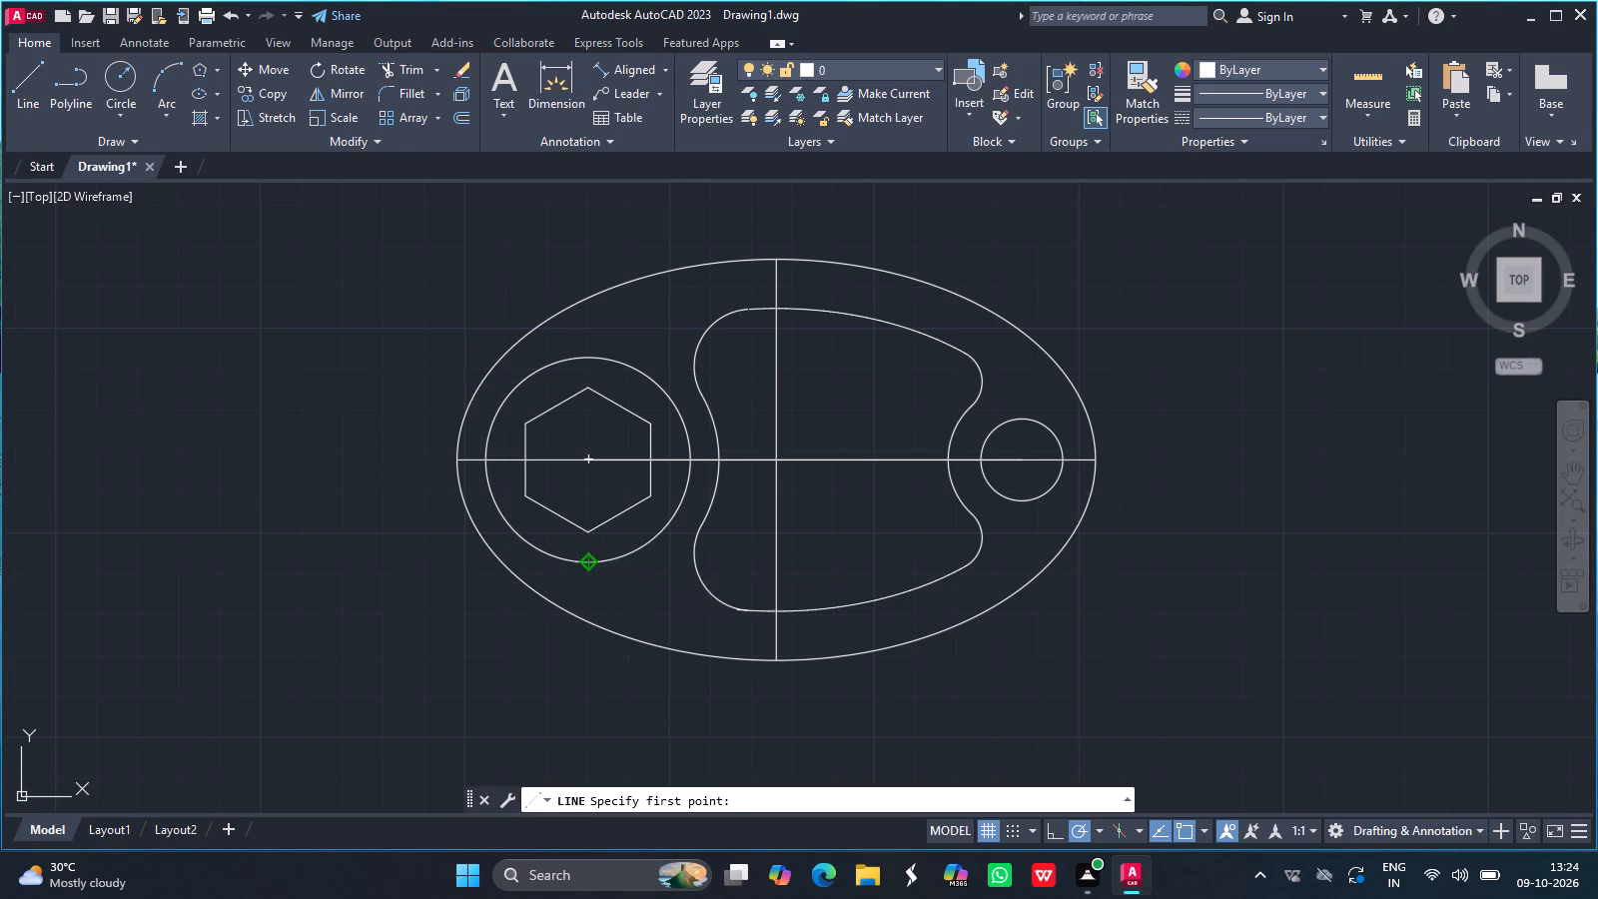
{"action": "left_click", "coordinate": [586, 359]}
{"action": "key", "text": "Return"}
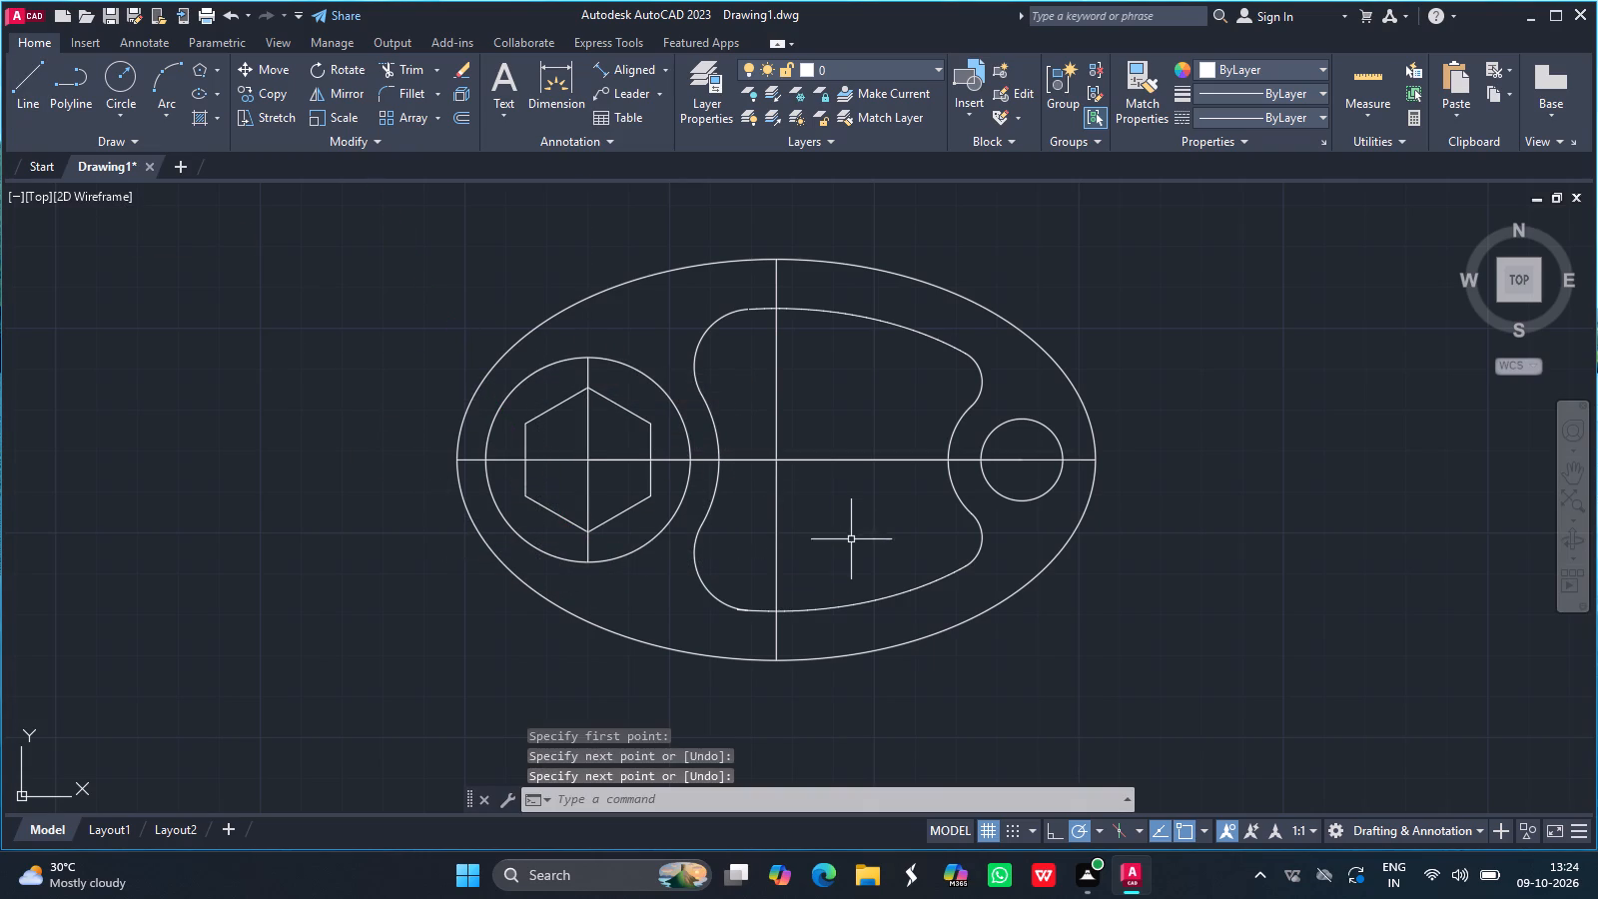
Load the CENTER linetype from acadiso.lin into the drawing.
{"action": "left_click", "coordinate": [1295, 116]}
{"action": "left_click", "coordinate": [1243, 221]}
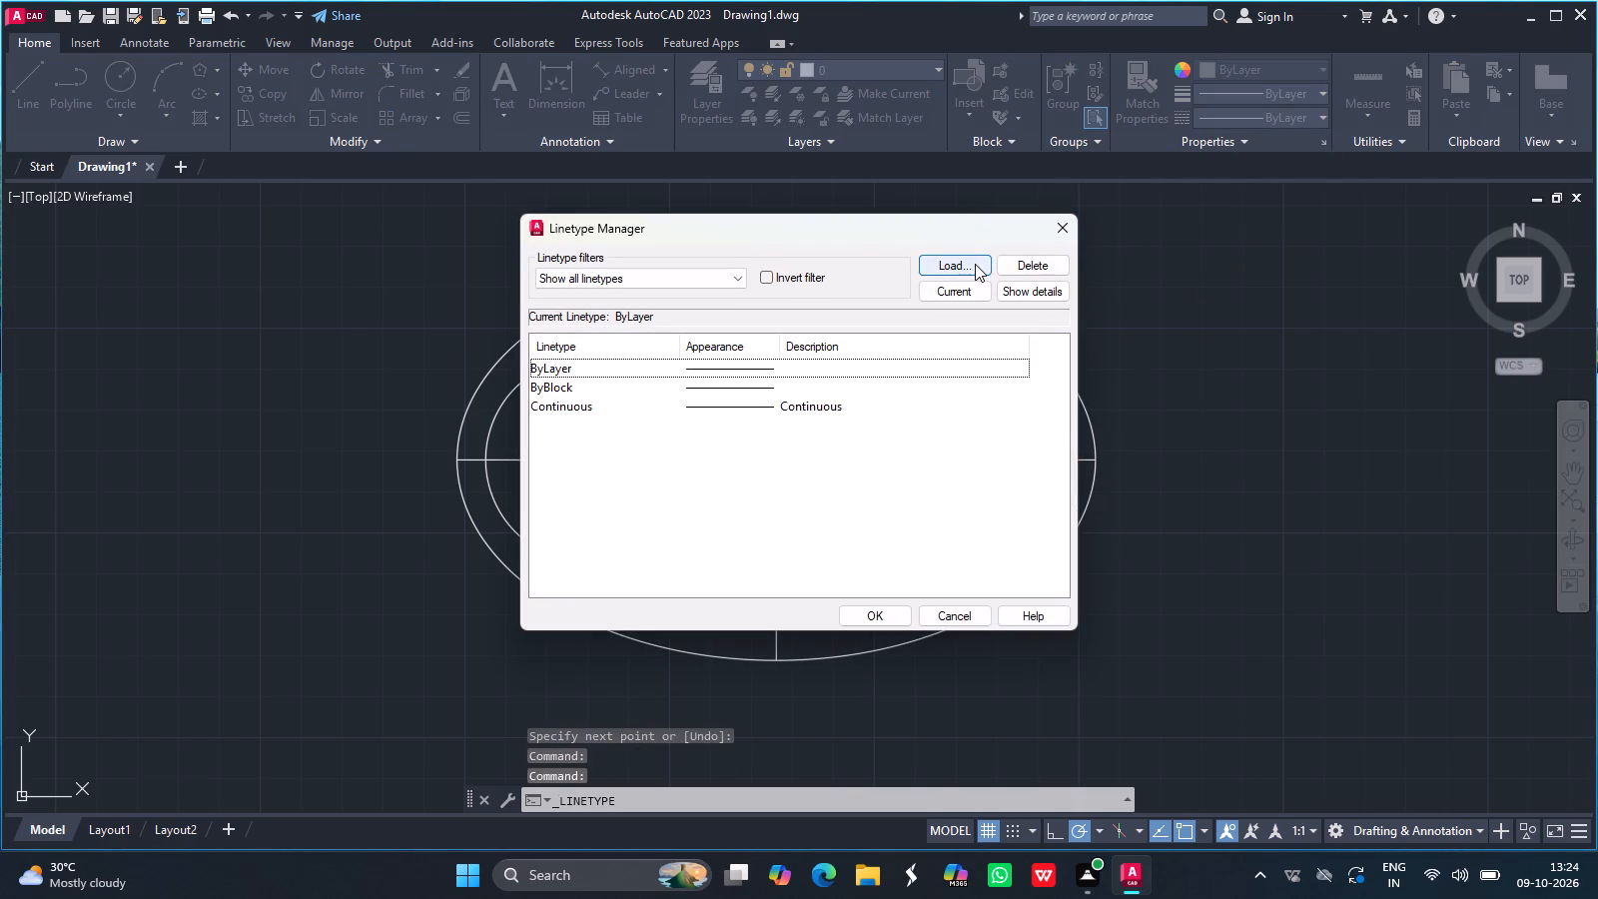
{"action": "left_click", "coordinate": [975, 264]}
{"action": "scroll", "coordinate": [710, 456], "scroll_direction": "down", "scroll_amount": 5}
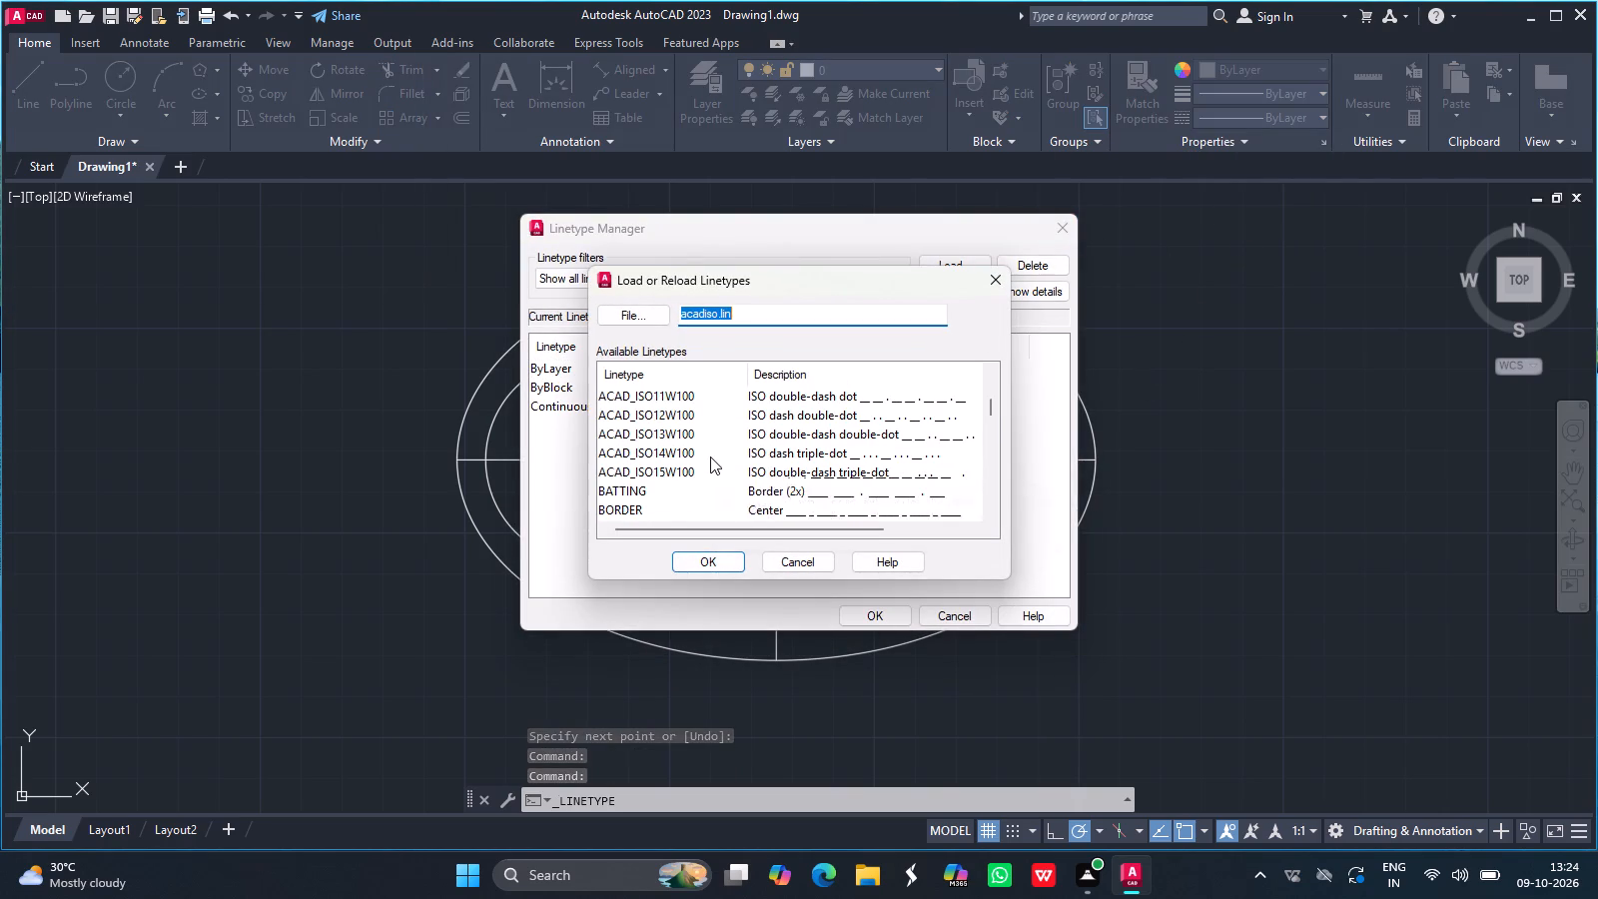
{"action": "scroll", "coordinate": [710, 456], "scroll_direction": "down", "scroll_amount": 1}
{"action": "left_click_drag", "start_coordinate": [632, 457], "coordinate": [694, 567]}
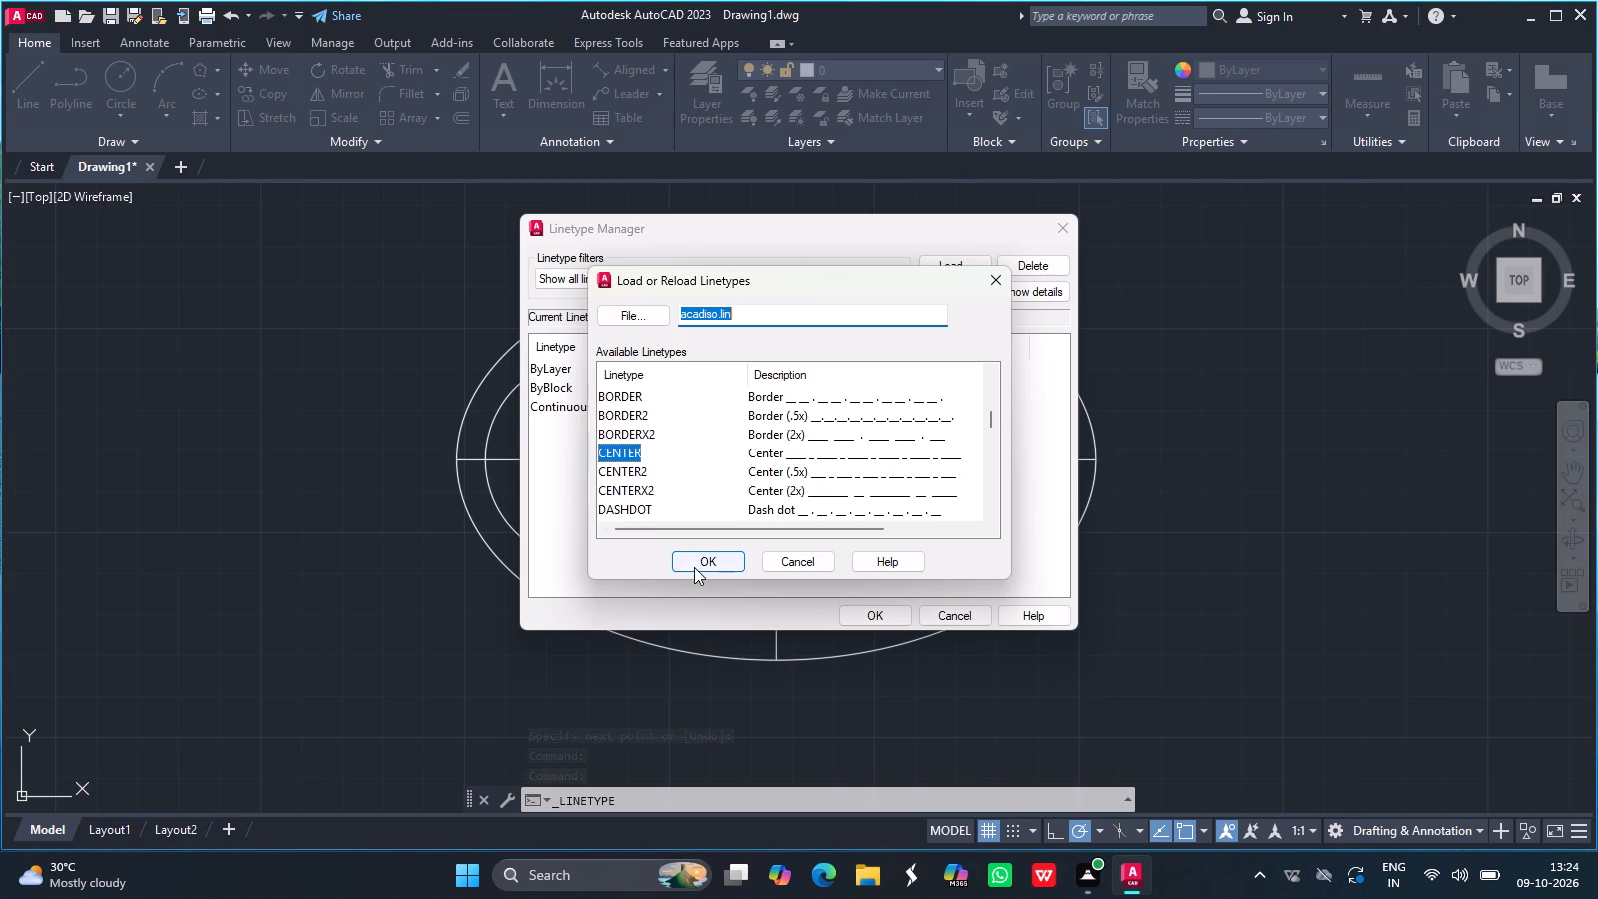
{"action": "left_click_drag", "start_coordinate": [694, 567], "coordinate": [696, 567]}
{"action": "left_click", "coordinate": [696, 567]}
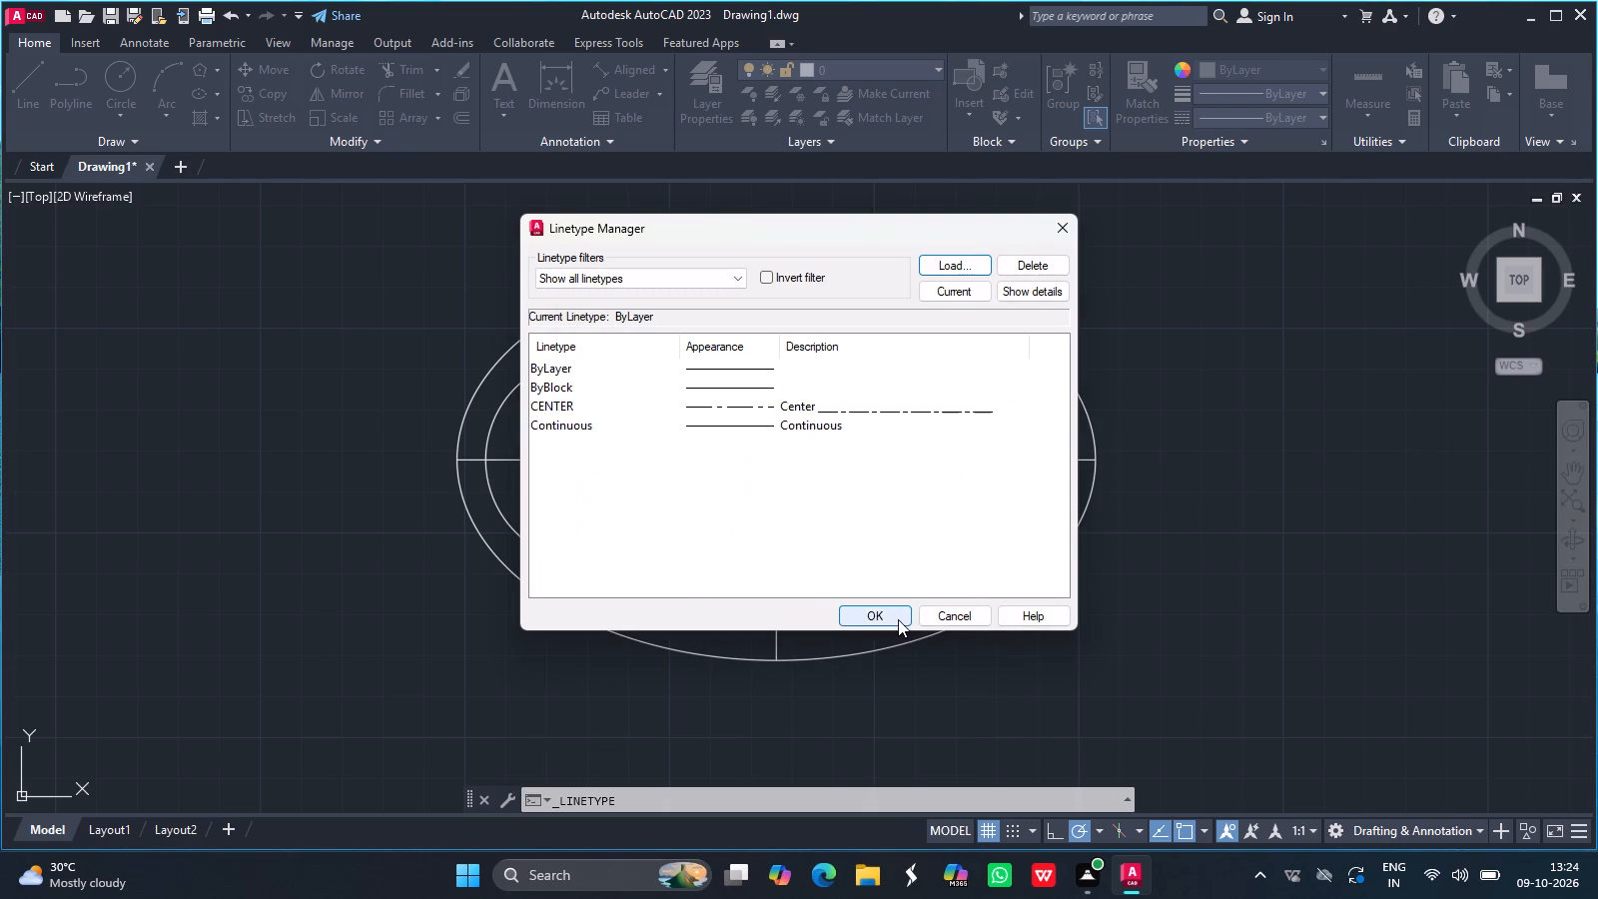
{"action": "left_click", "coordinate": [898, 619]}
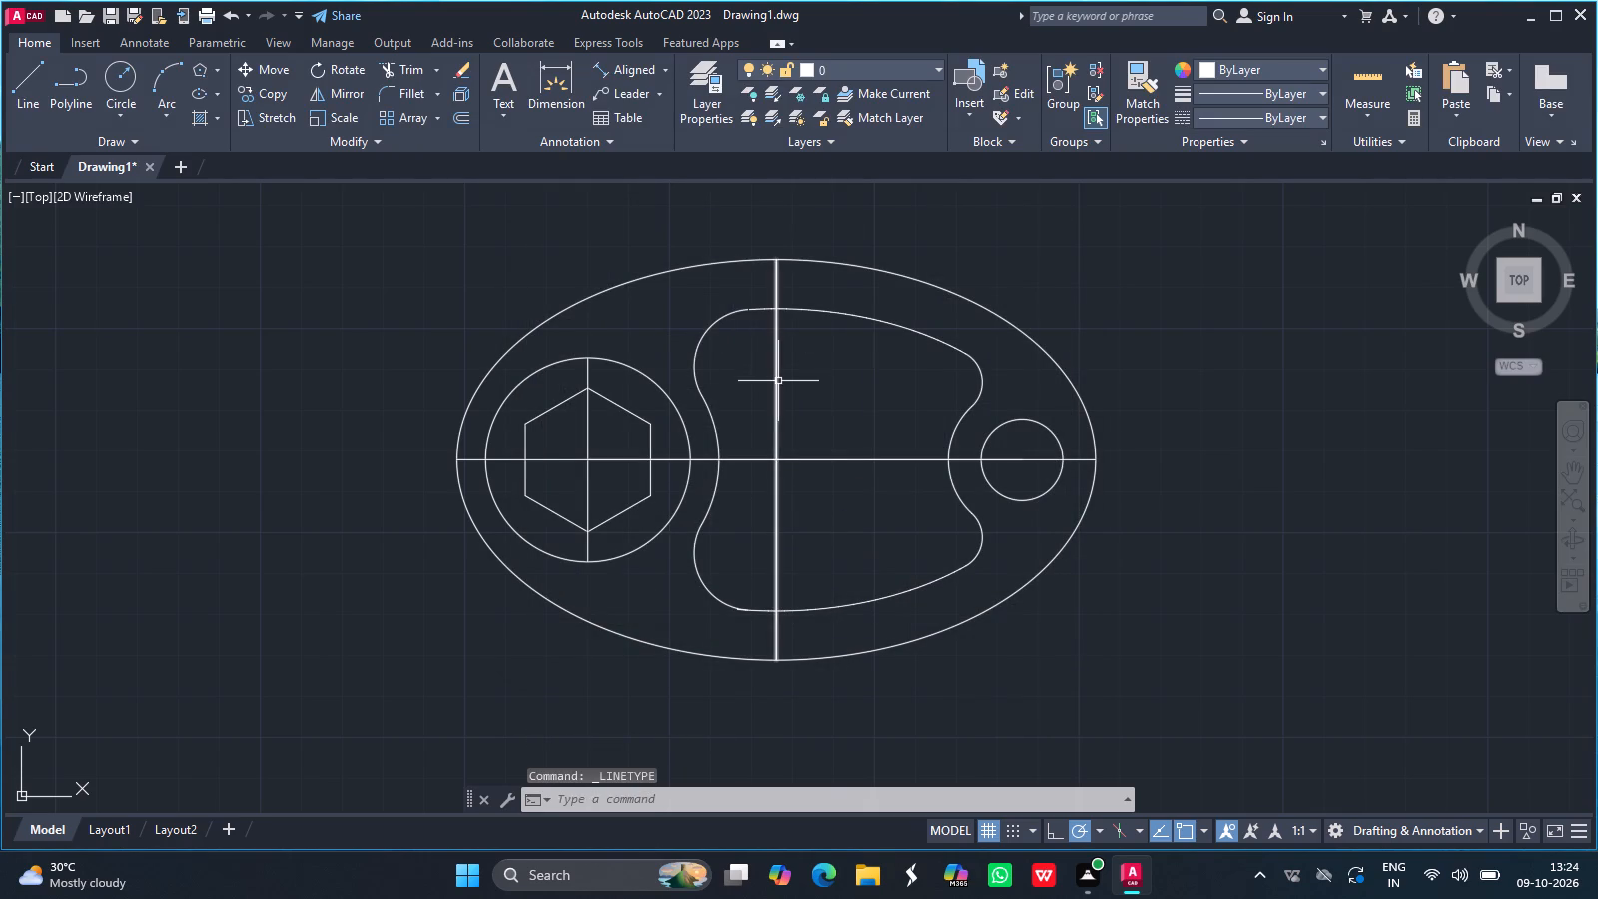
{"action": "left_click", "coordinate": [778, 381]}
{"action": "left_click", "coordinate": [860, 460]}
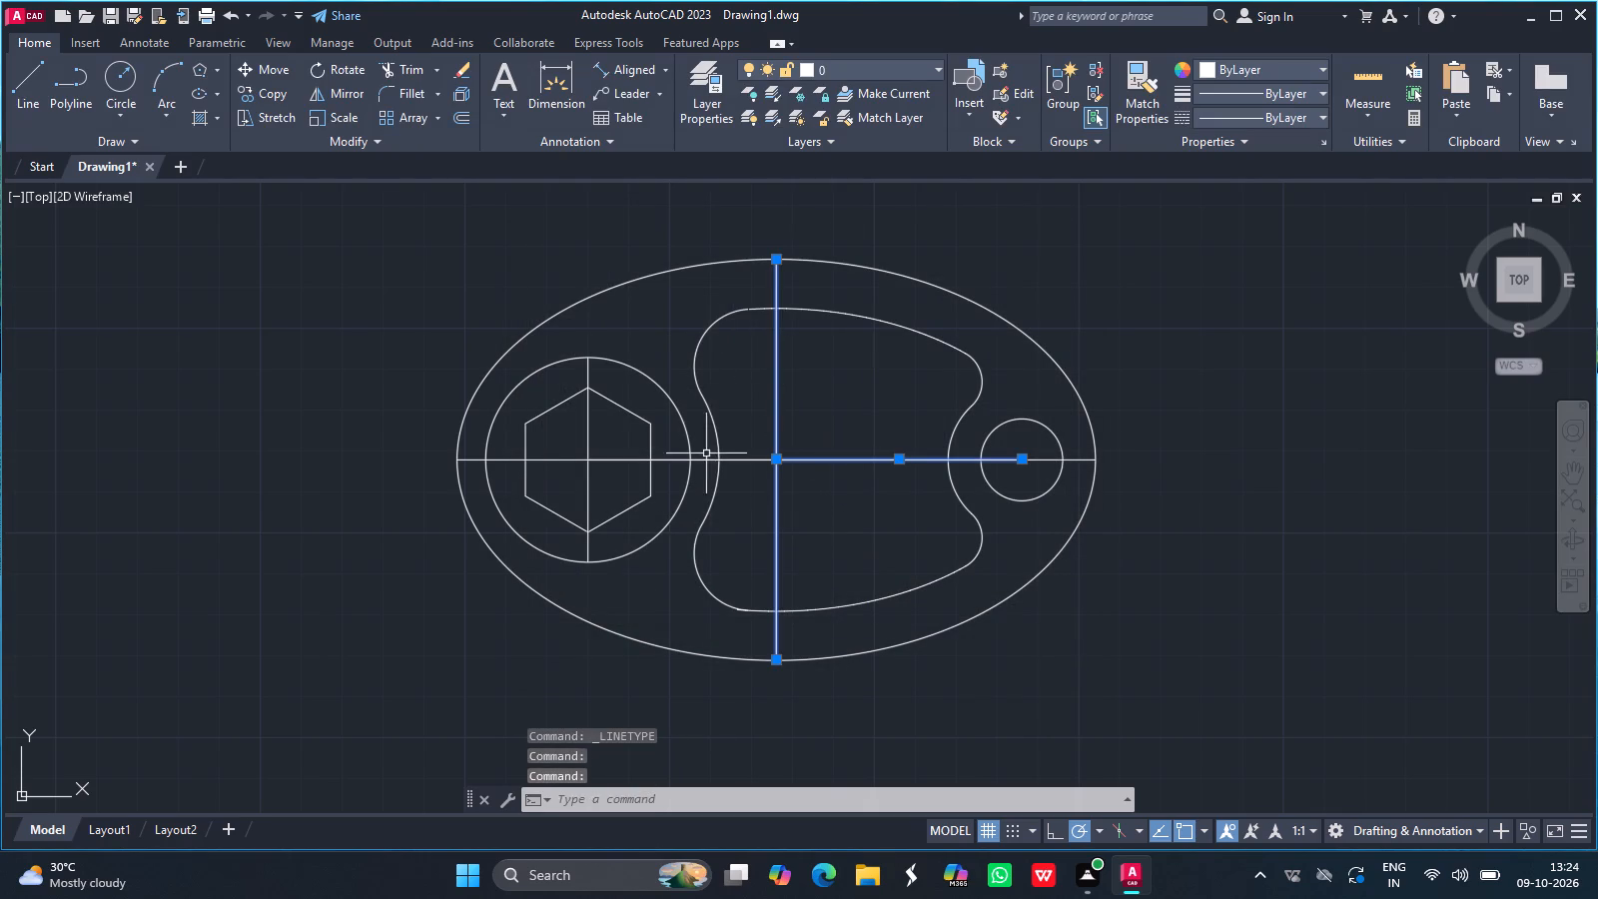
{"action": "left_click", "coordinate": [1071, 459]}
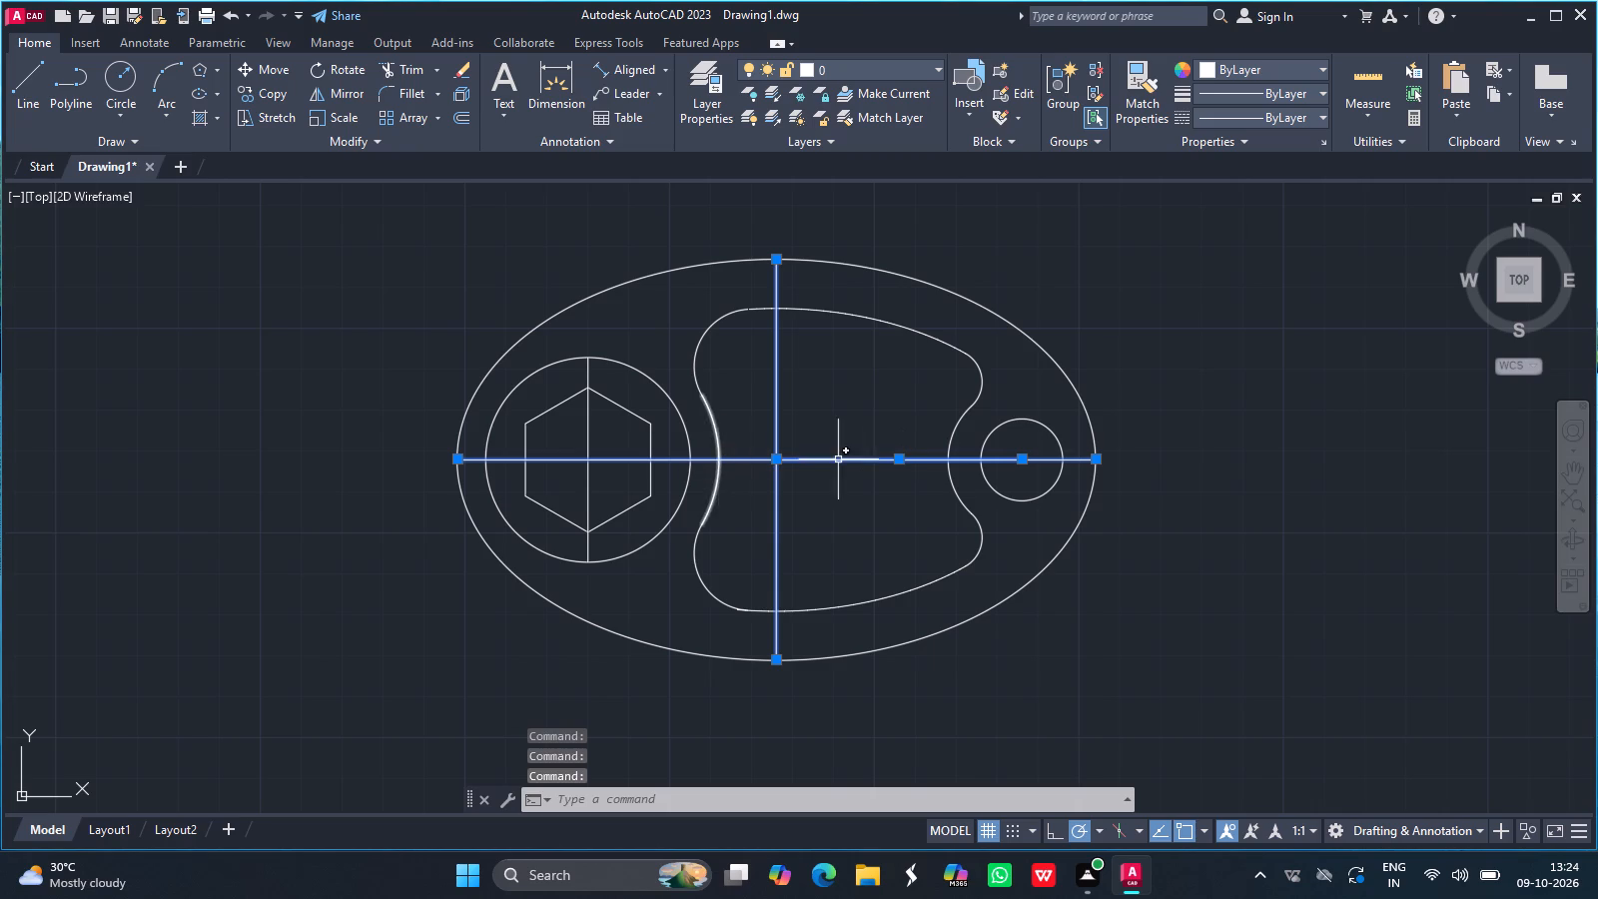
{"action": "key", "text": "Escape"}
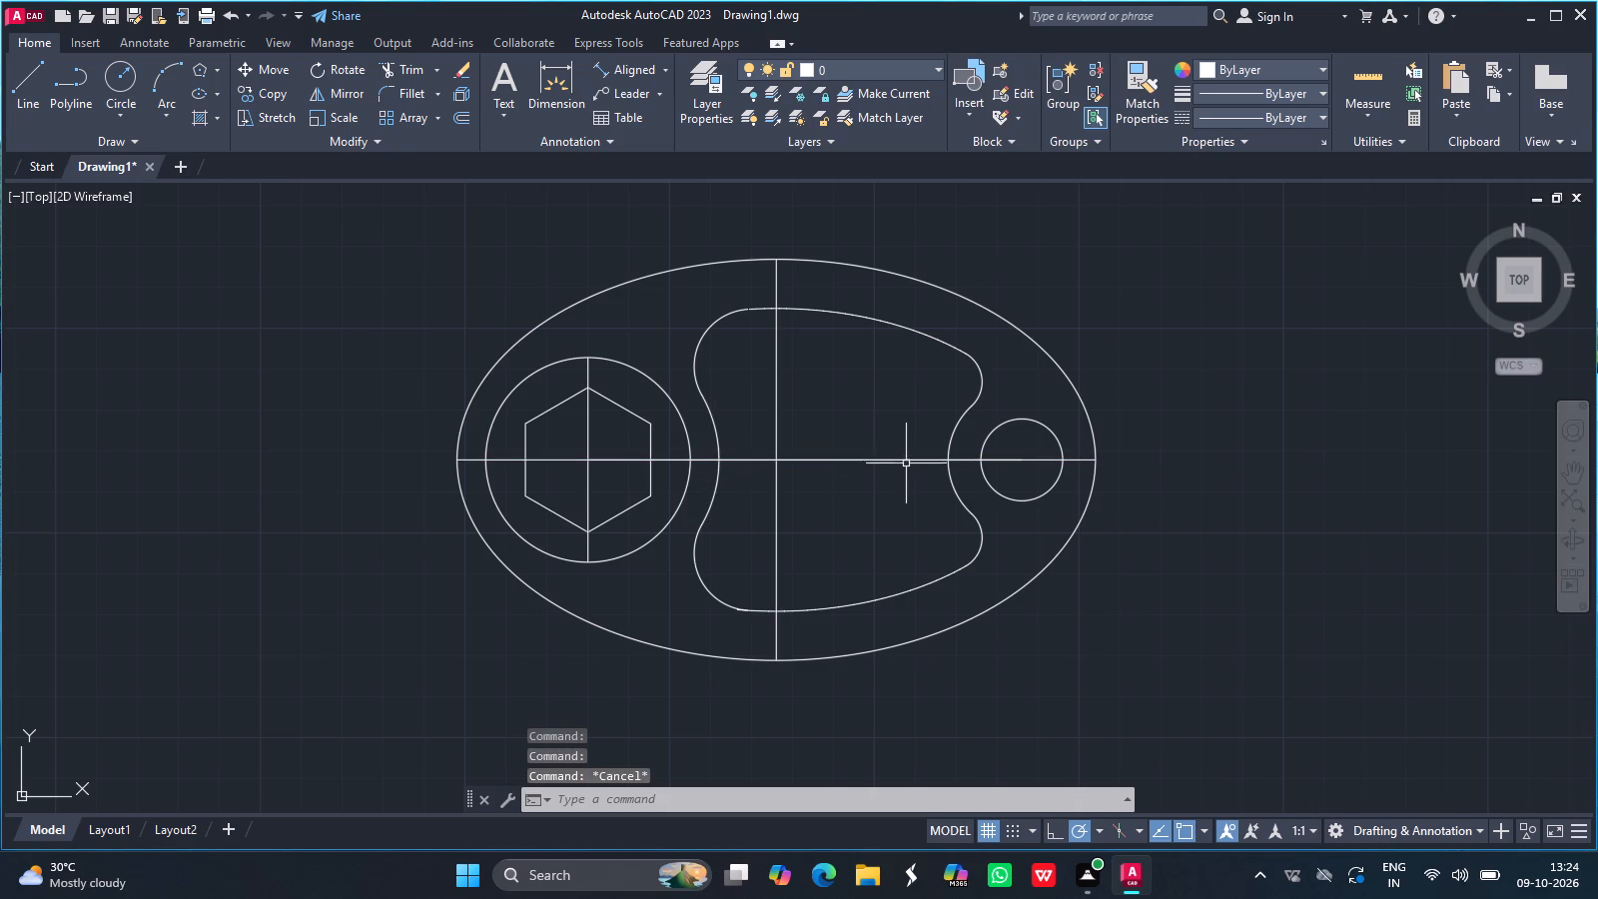
Delete the overlapping horizontal construction line between the ellipse centre and the small circle's centre.
{"action": "left_click", "coordinate": [917, 459]}
{"action": "key", "text": "Delete"}
{"action": "key", "text": "Home"}
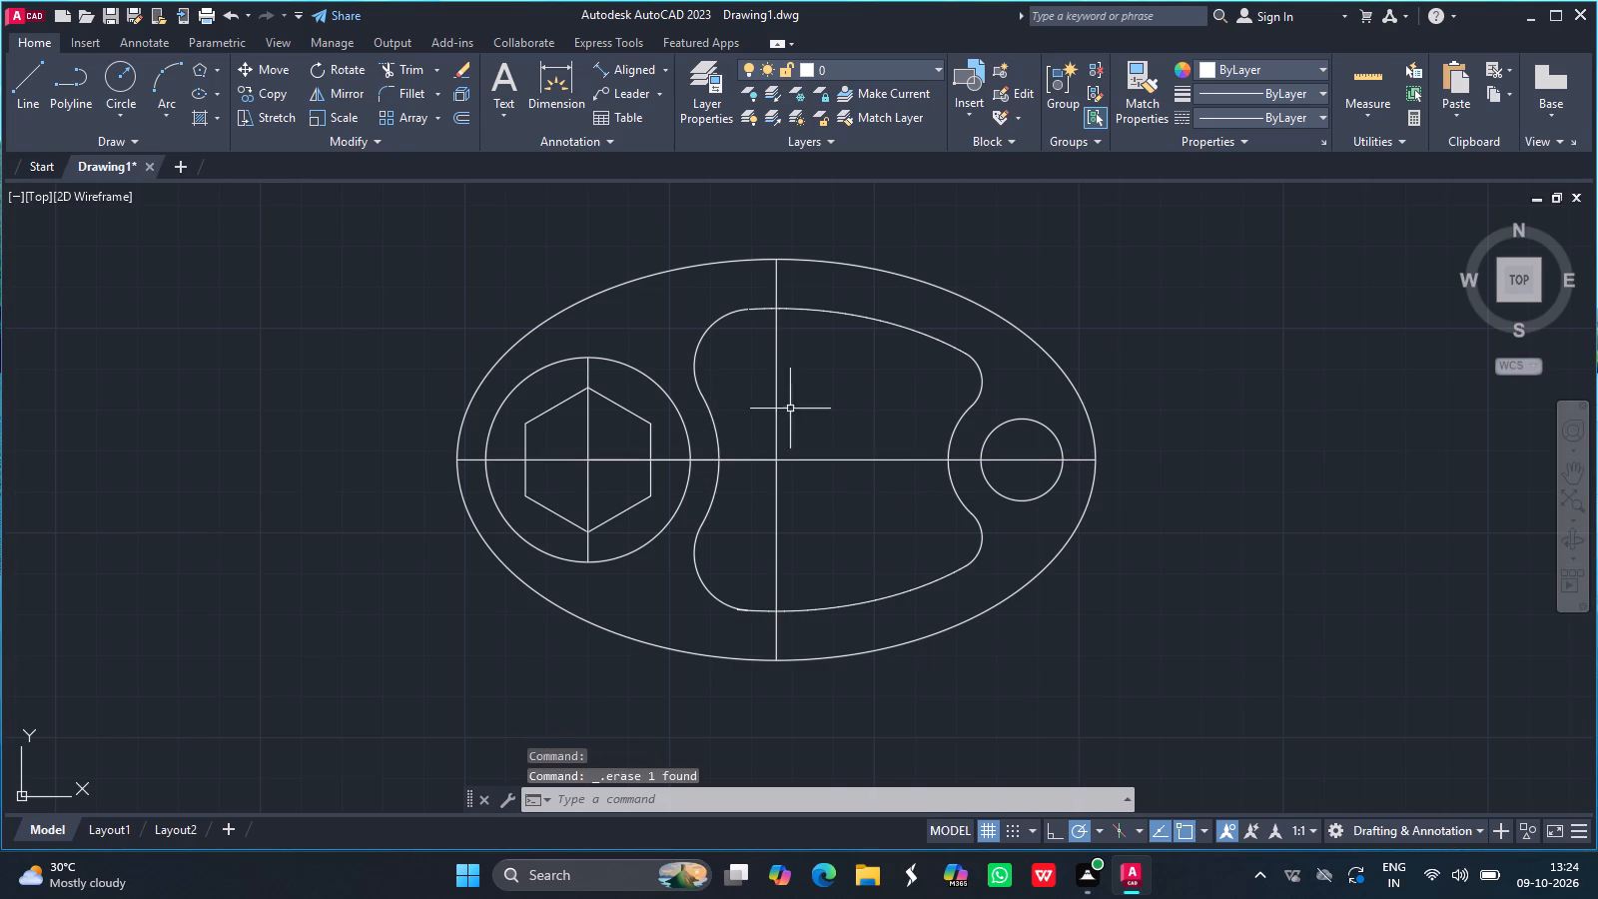
Apply the CENTER linetype to the ellipse's vertical and horizontal axes and the vertical line through the hexagon.
{"action": "left_click_drag", "start_coordinate": [775, 394], "coordinate": [870, 471]}
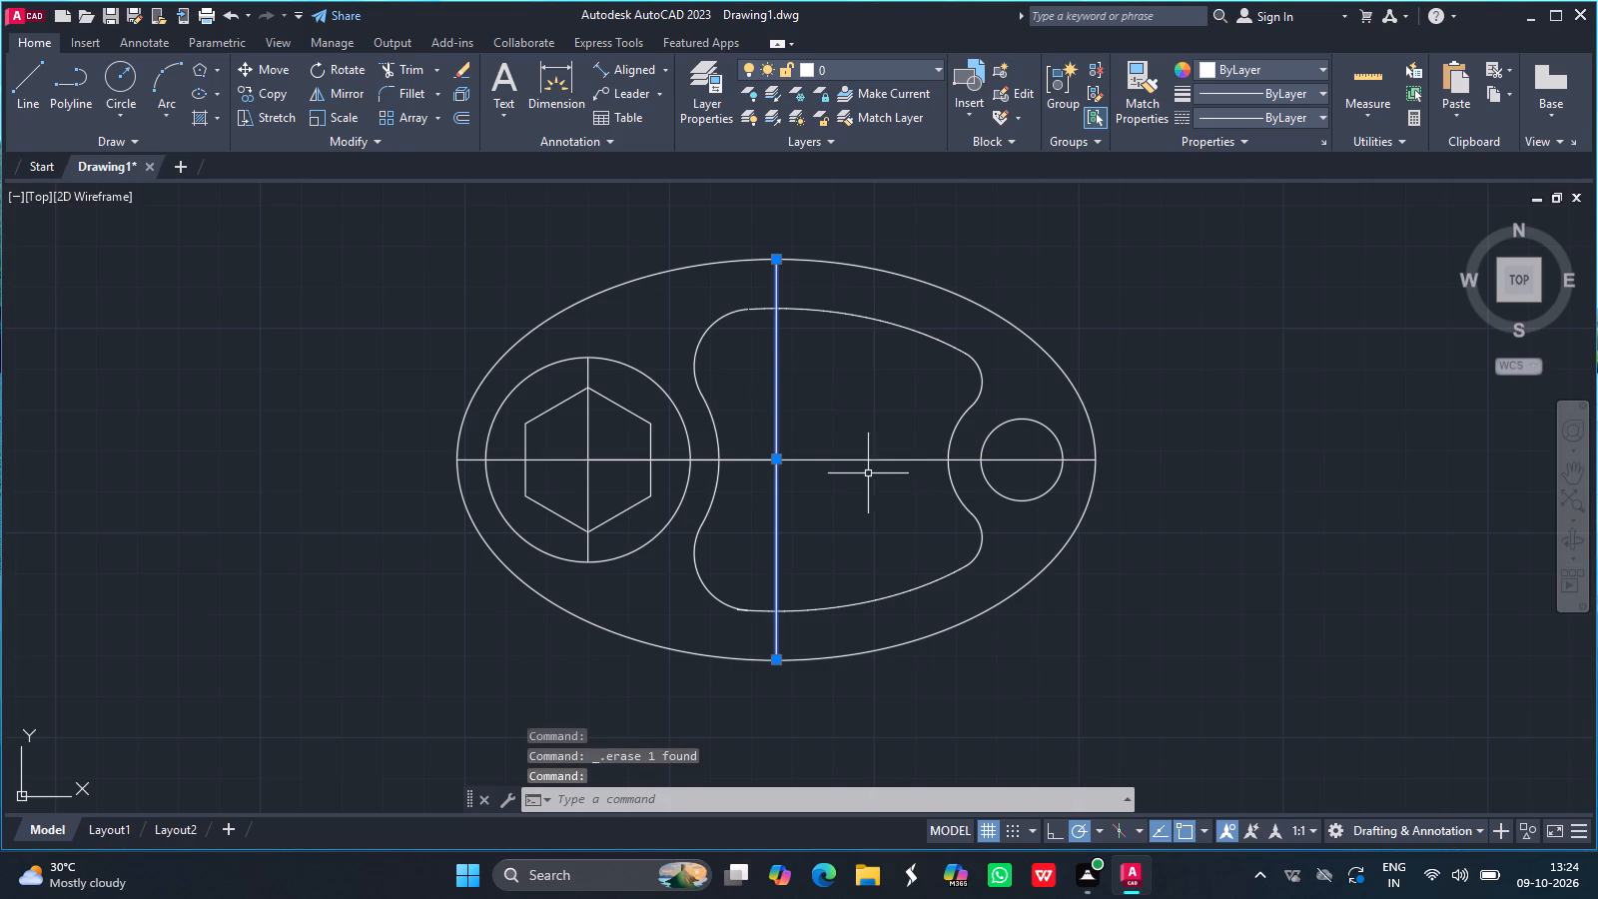
{"action": "left_click_drag", "start_coordinate": [870, 471], "coordinate": [904, 457]}
{"action": "left_click", "coordinate": [896, 459]}
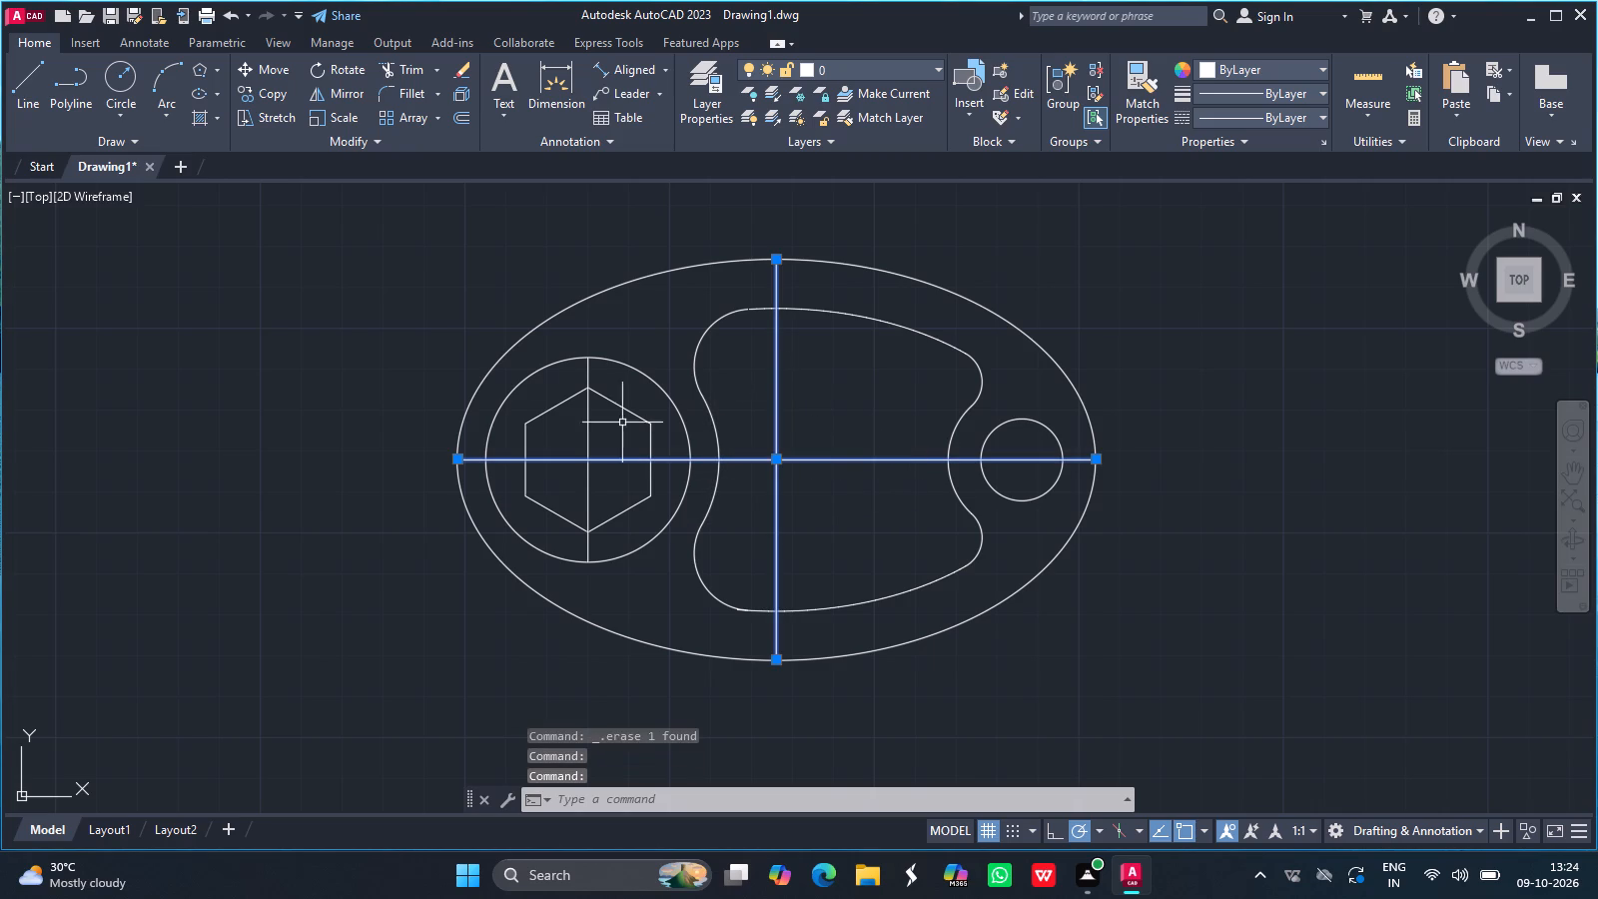
{"action": "left_click", "coordinate": [584, 408]}
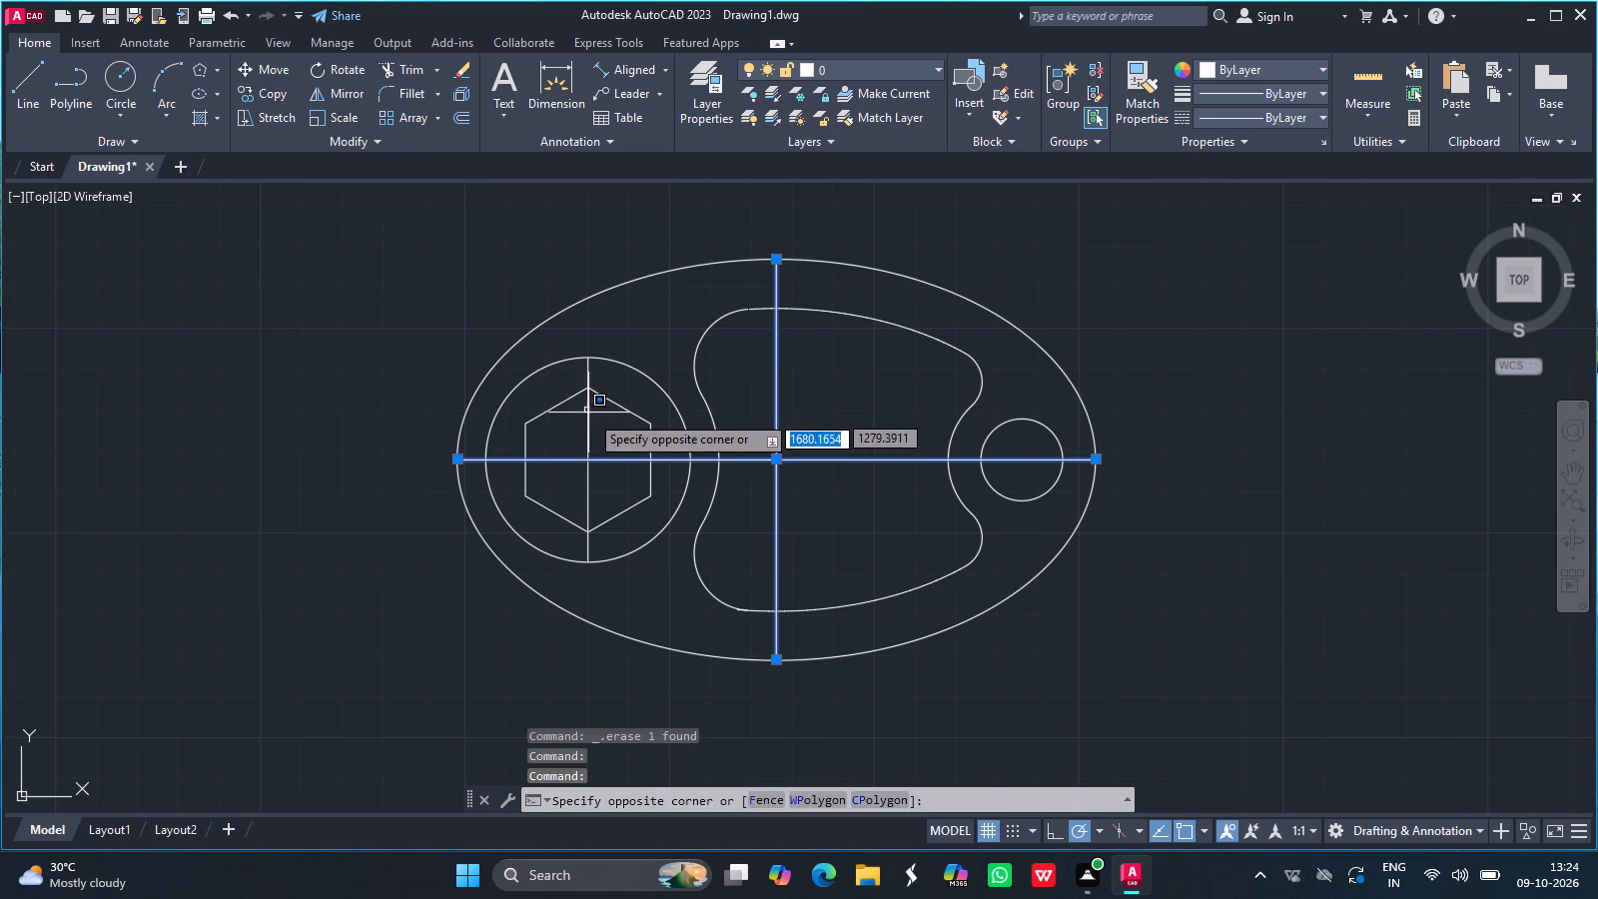
{"action": "left_click", "coordinate": [590, 414]}
{"action": "left_click", "coordinate": [590, 418]}
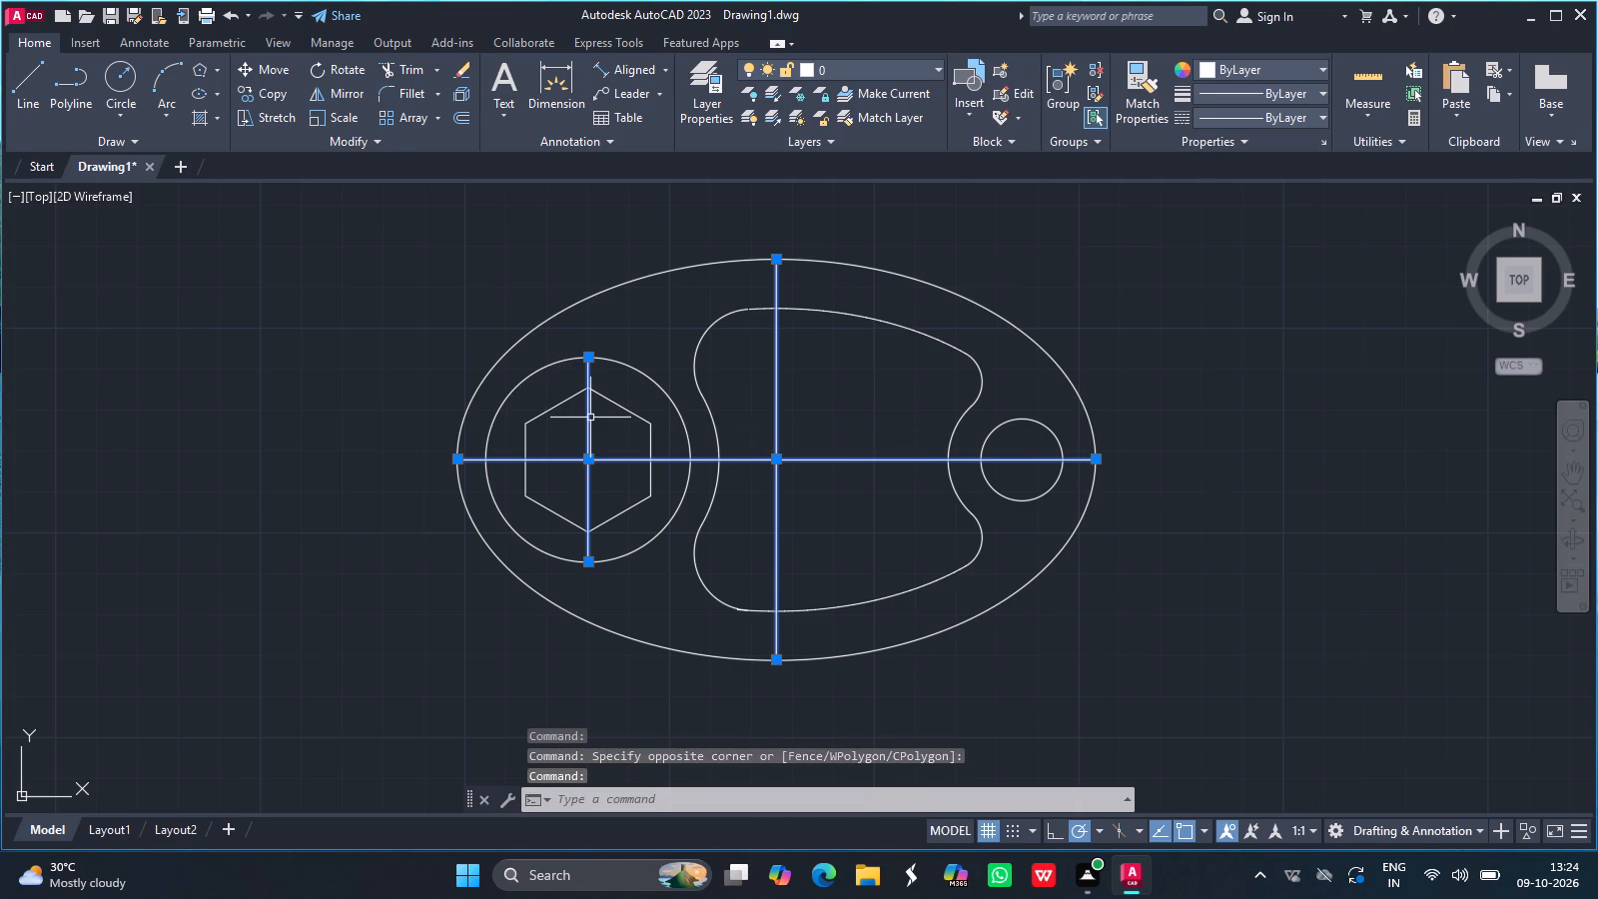
{"action": "left_click", "coordinate": [1257, 117]}
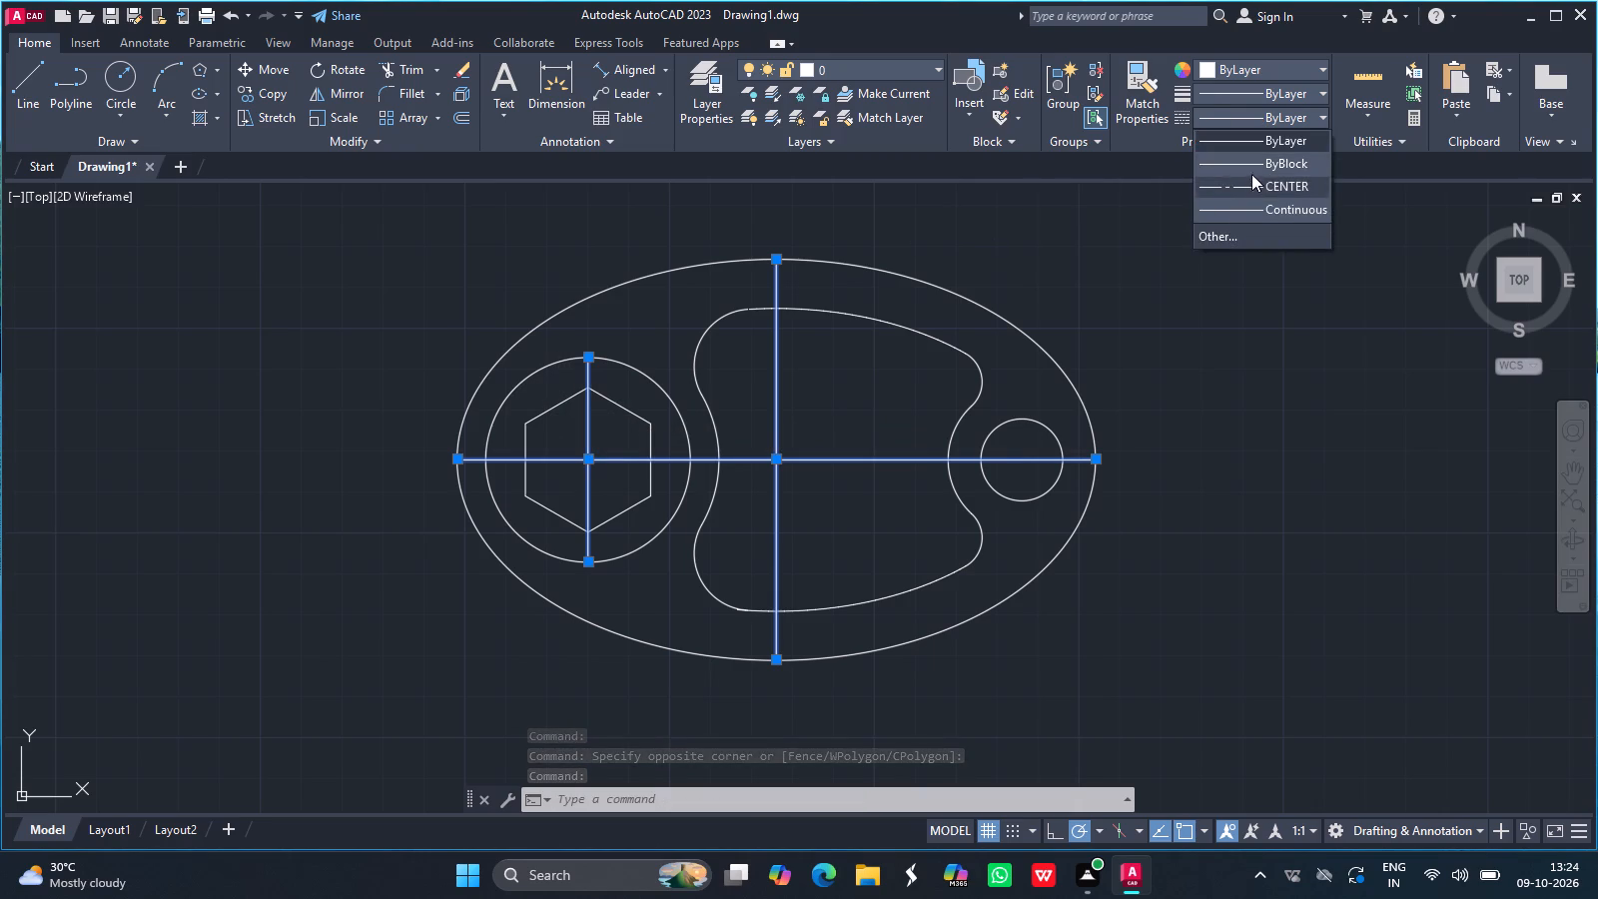
{"action": "left_click", "coordinate": [1259, 184]}
Set the linetype scale of the three centre lines to 0.25.
{"action": "right_click", "coordinate": [822, 312]}
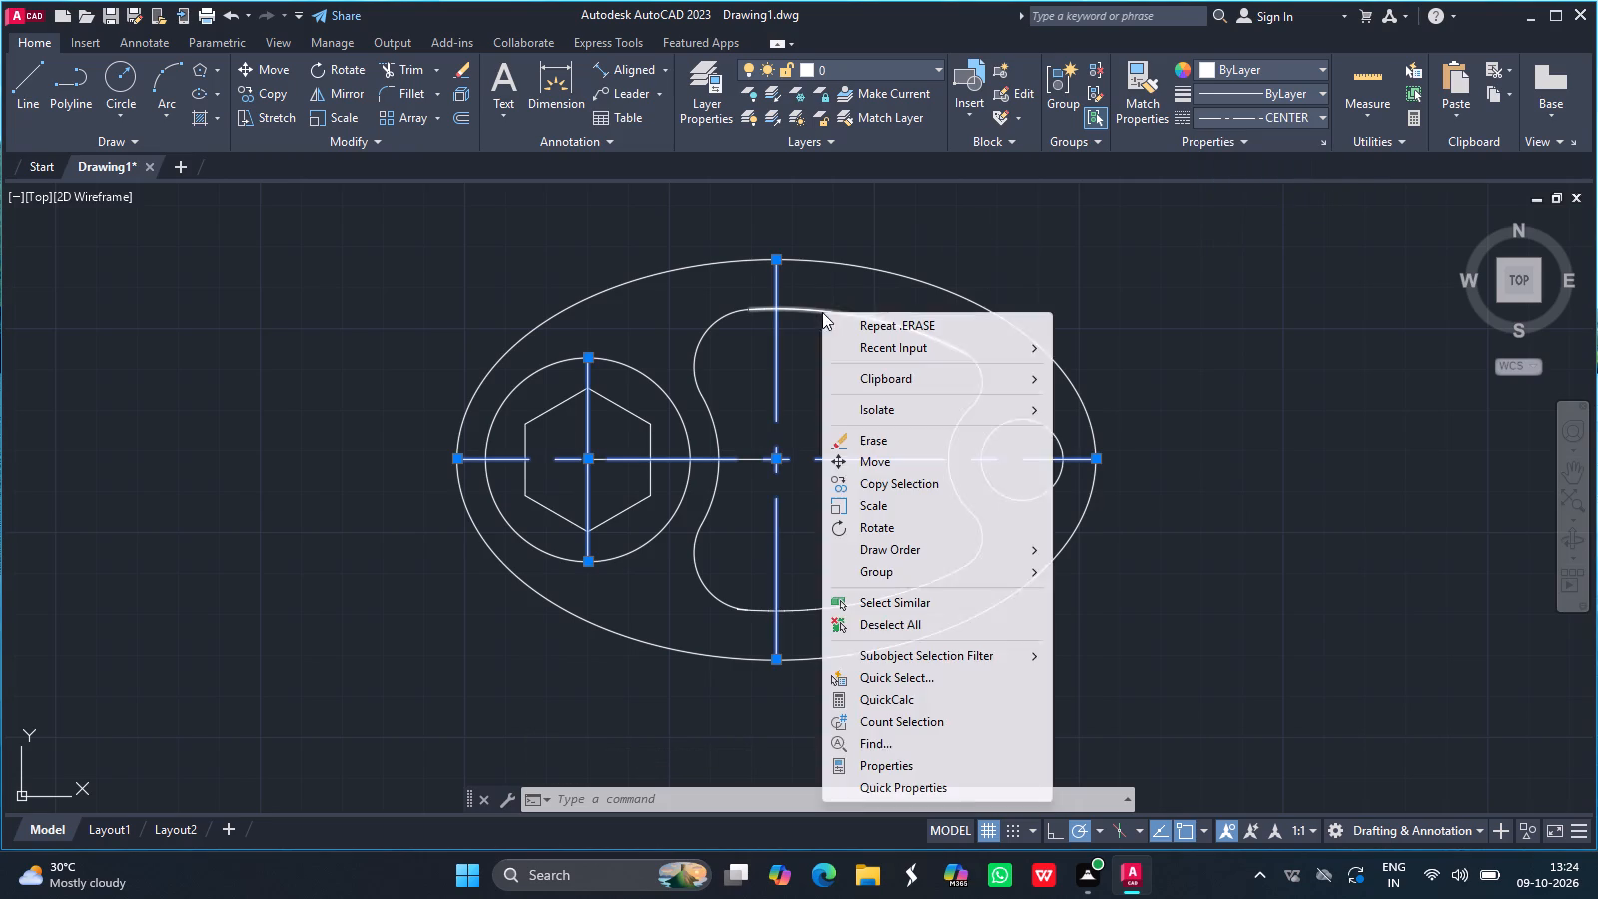
{"action": "left_click", "coordinate": [894, 757]}
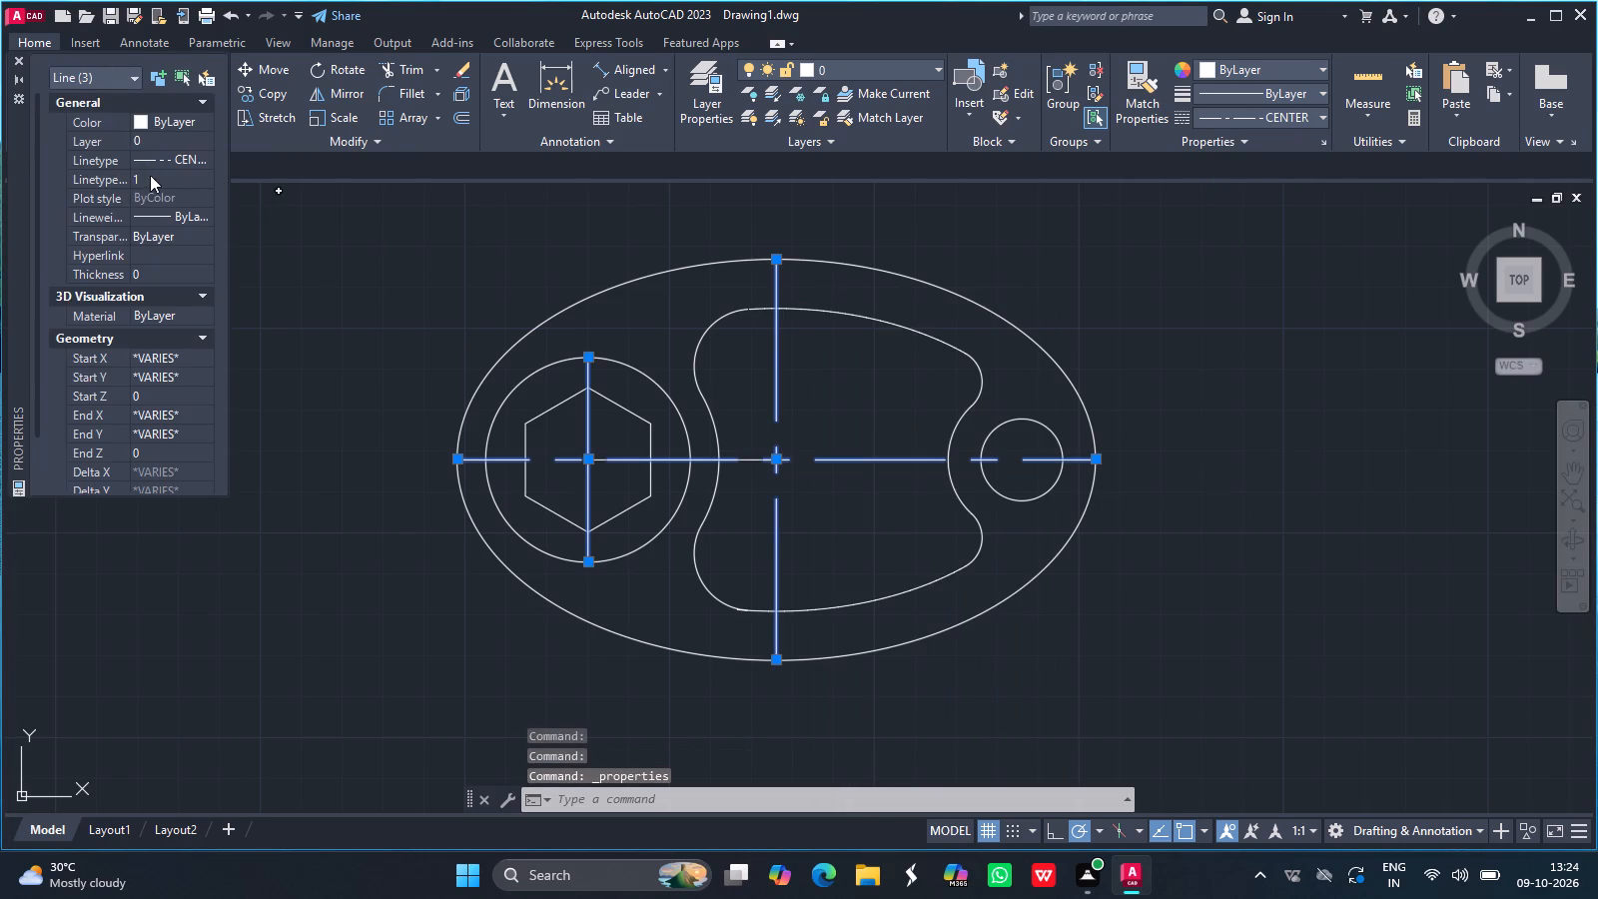
{"action": "left_click", "coordinate": [152, 178]}
{"action": "key", "text": "BackSpace"}
{"action": "type", "text": "0.25"}
{"action": "key", "text": "Return"}
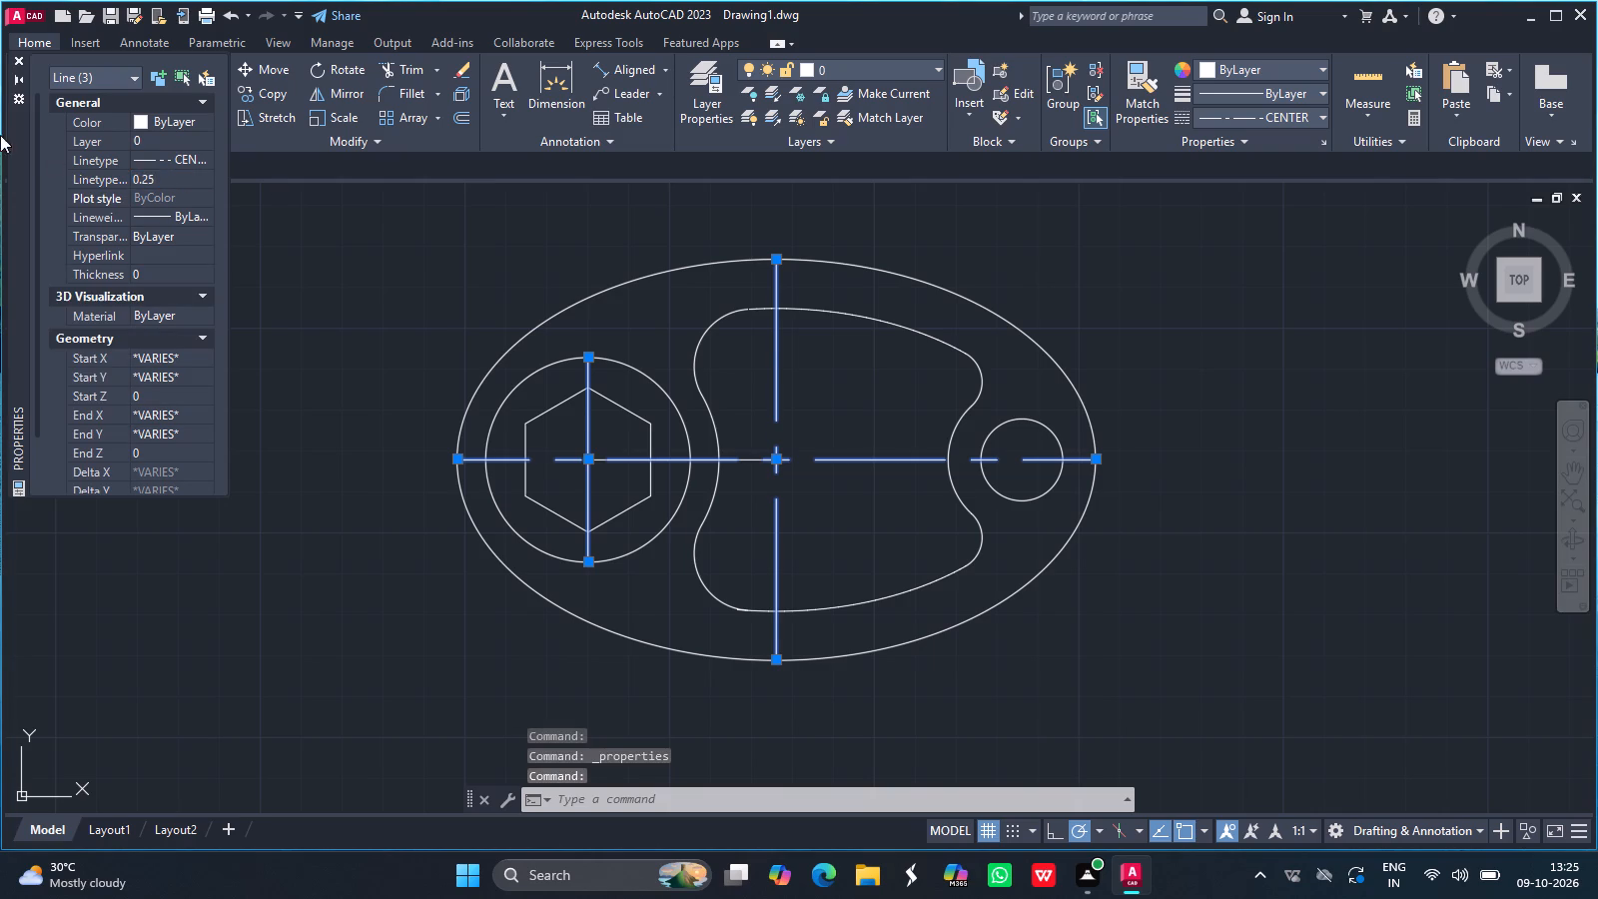
{"action": "left_click", "coordinate": [19, 55]}
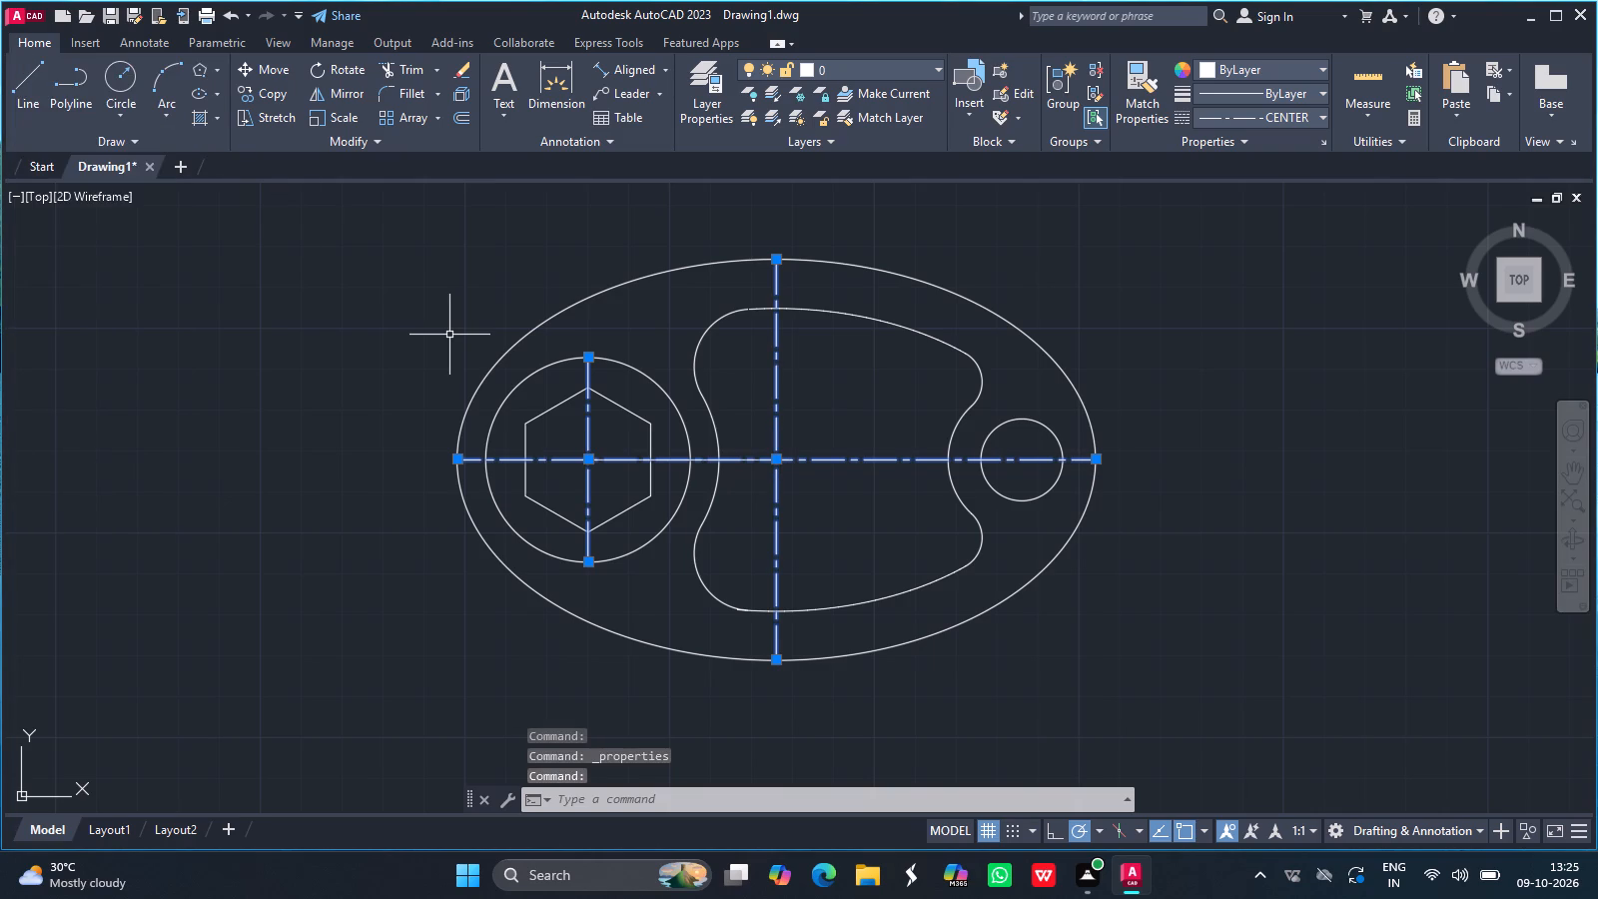
Set the transparency of the three selected centre lines to 60 and clear the selection.
{"action": "left_click", "coordinate": [1242, 143]}
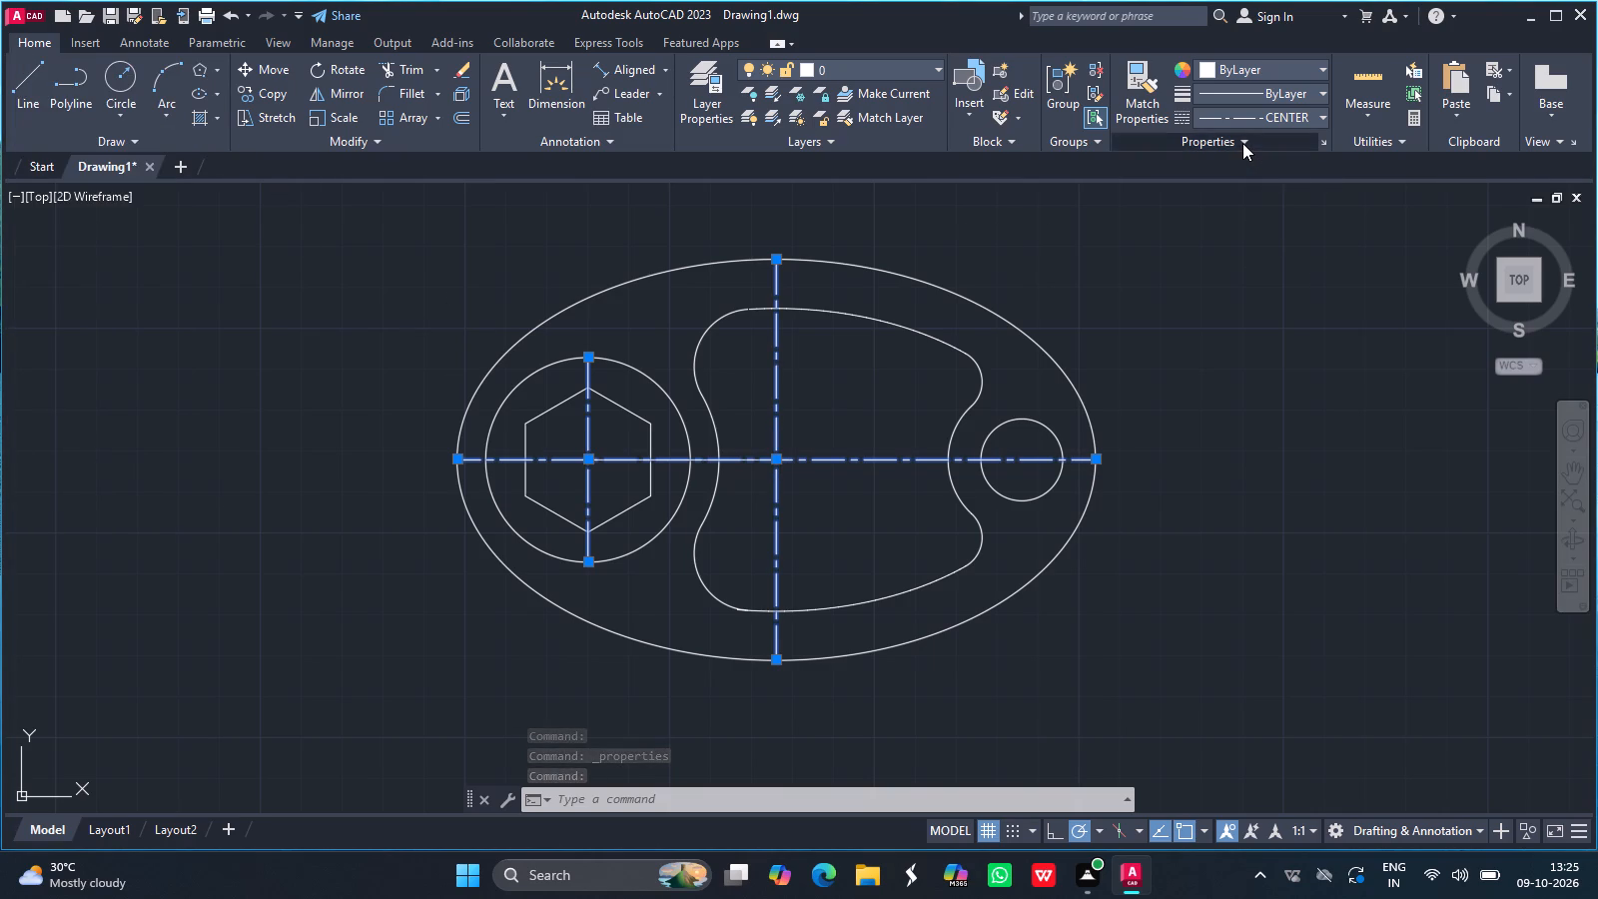
{"action": "left_click", "coordinate": [1292, 189]}
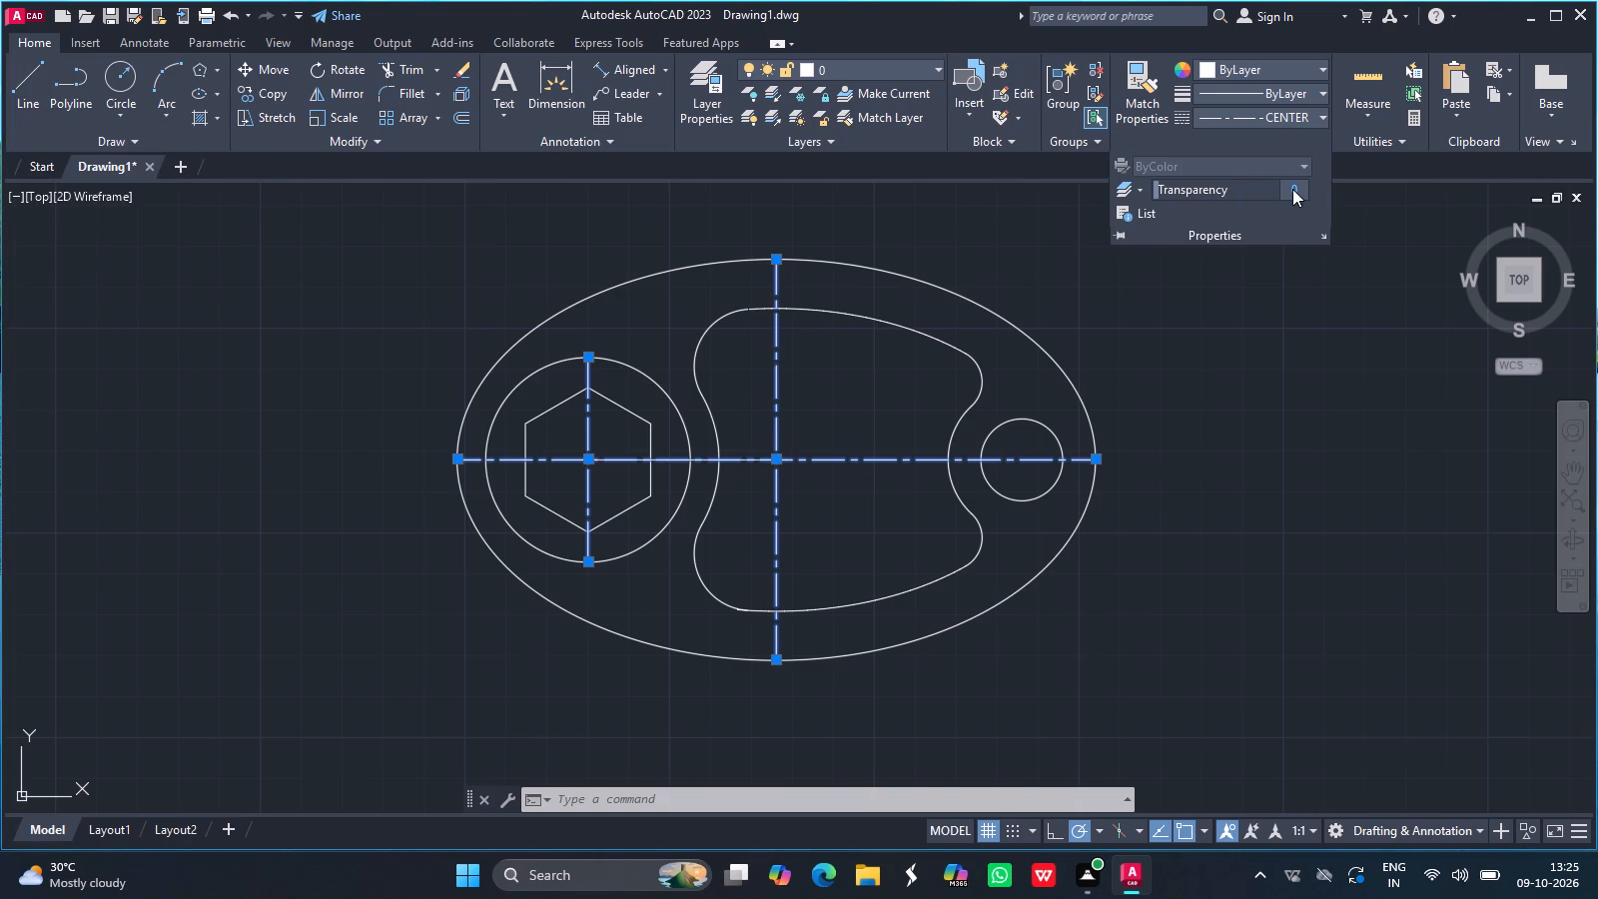
{"action": "key", "text": "BackSpace"}
{"action": "type", "text": "60"}
{"action": "key", "text": "Return"}
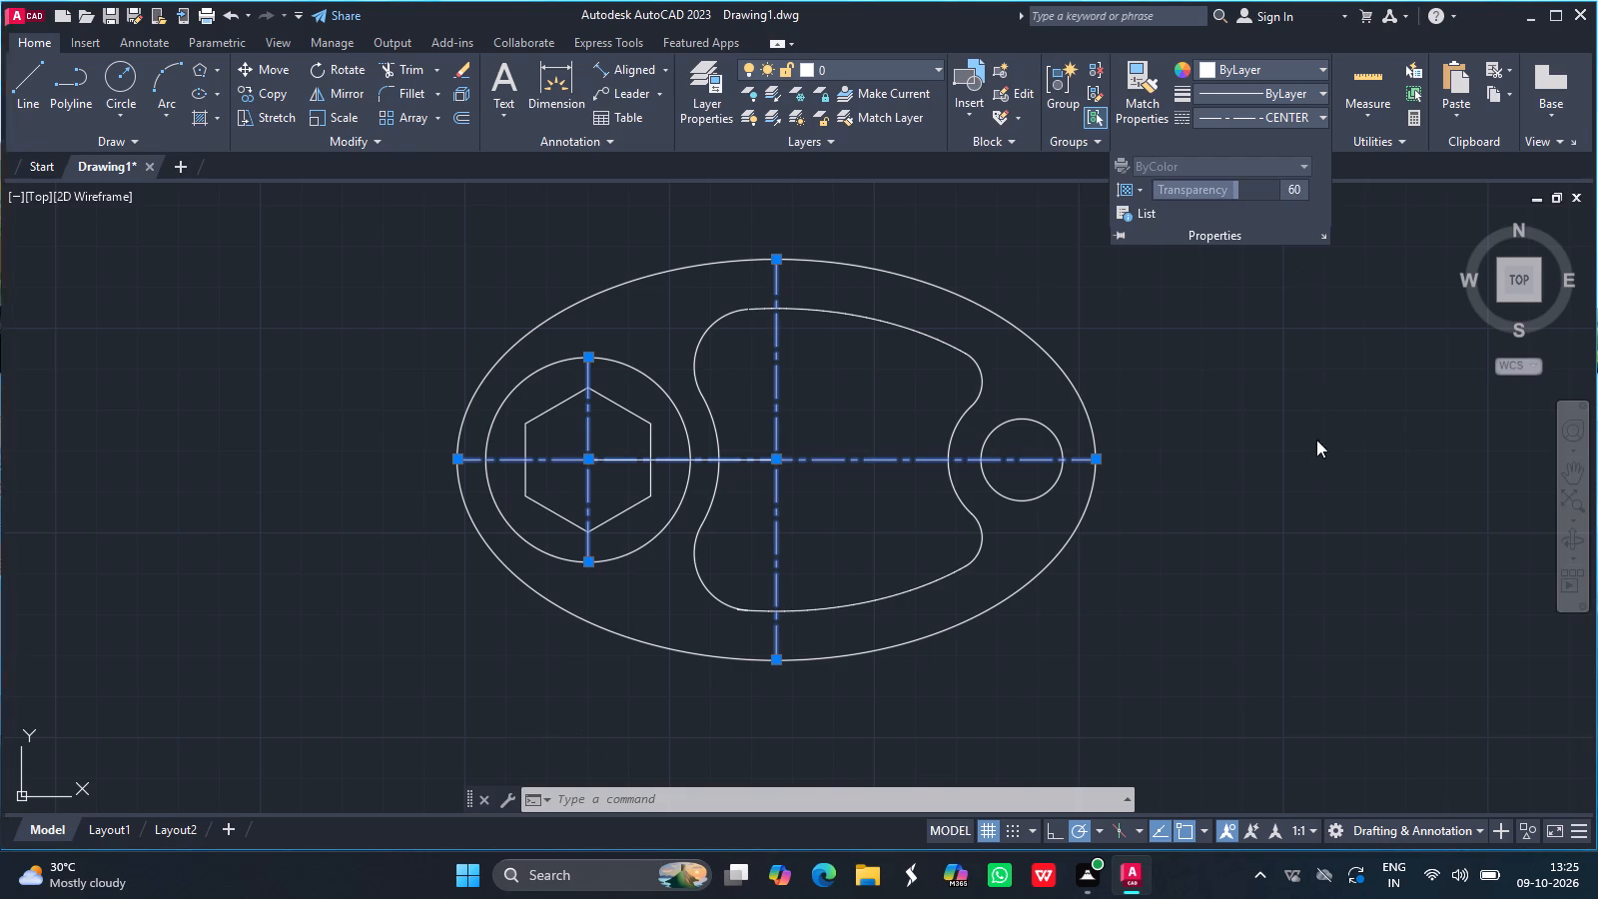
{"action": "left_click", "coordinate": [1326, 489]}
{"action": "key", "text": "Escape"}
{"action": "key", "text": "Escape"}
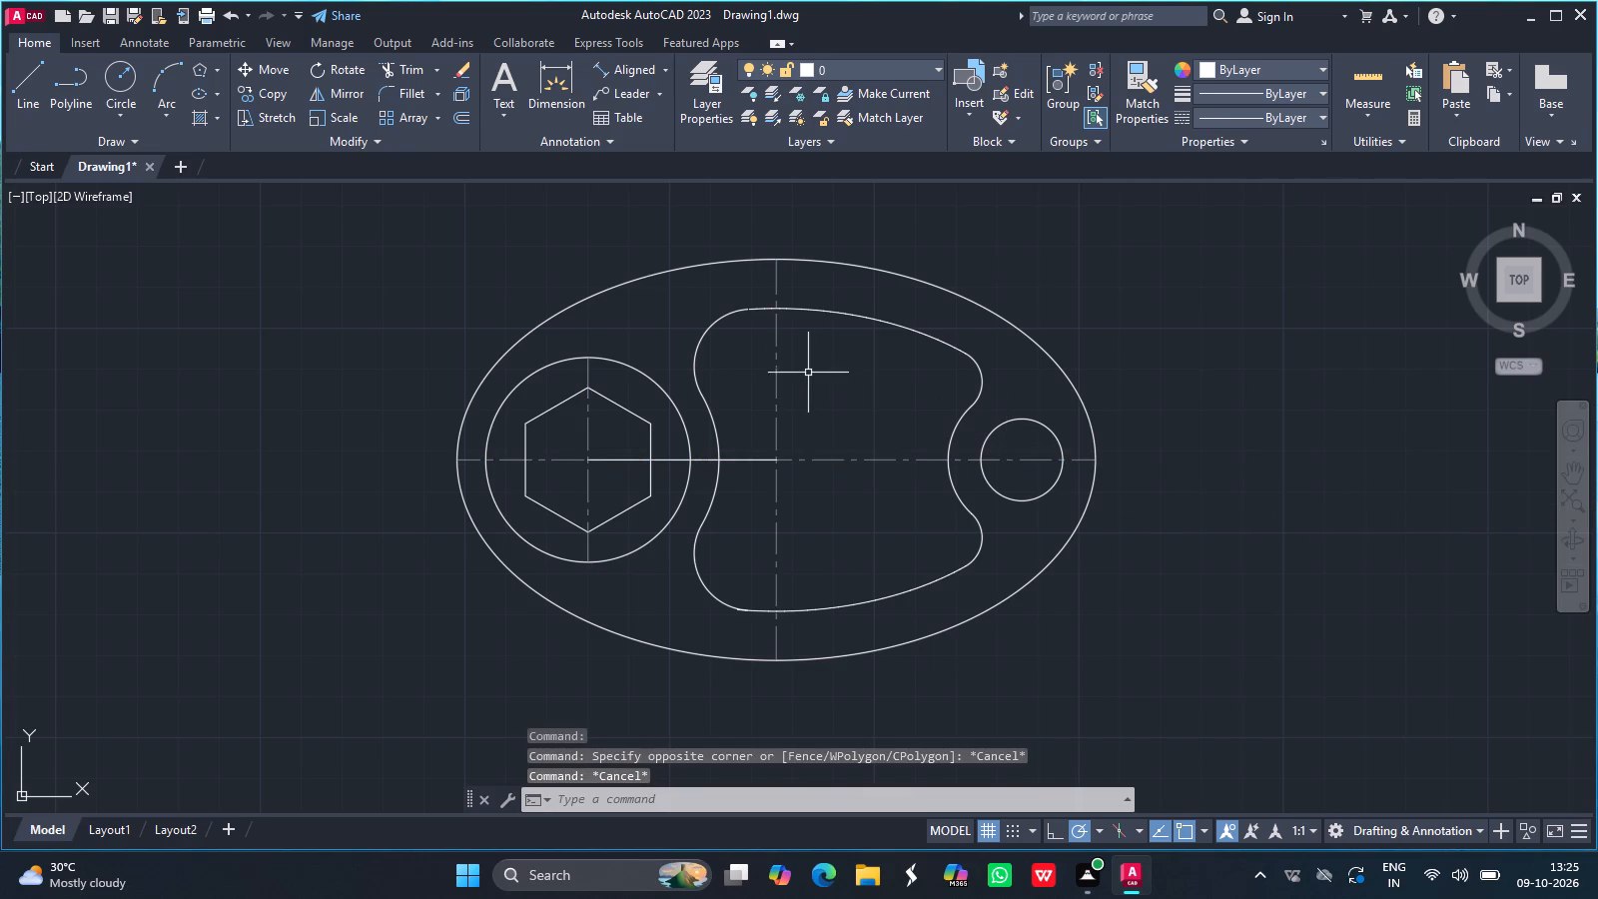
Delete the solid horizontal construction line between the hexagon's centre and the ellipse centre.
{"action": "left_click", "coordinate": [701, 457]}
{"action": "key", "text": "Home"}
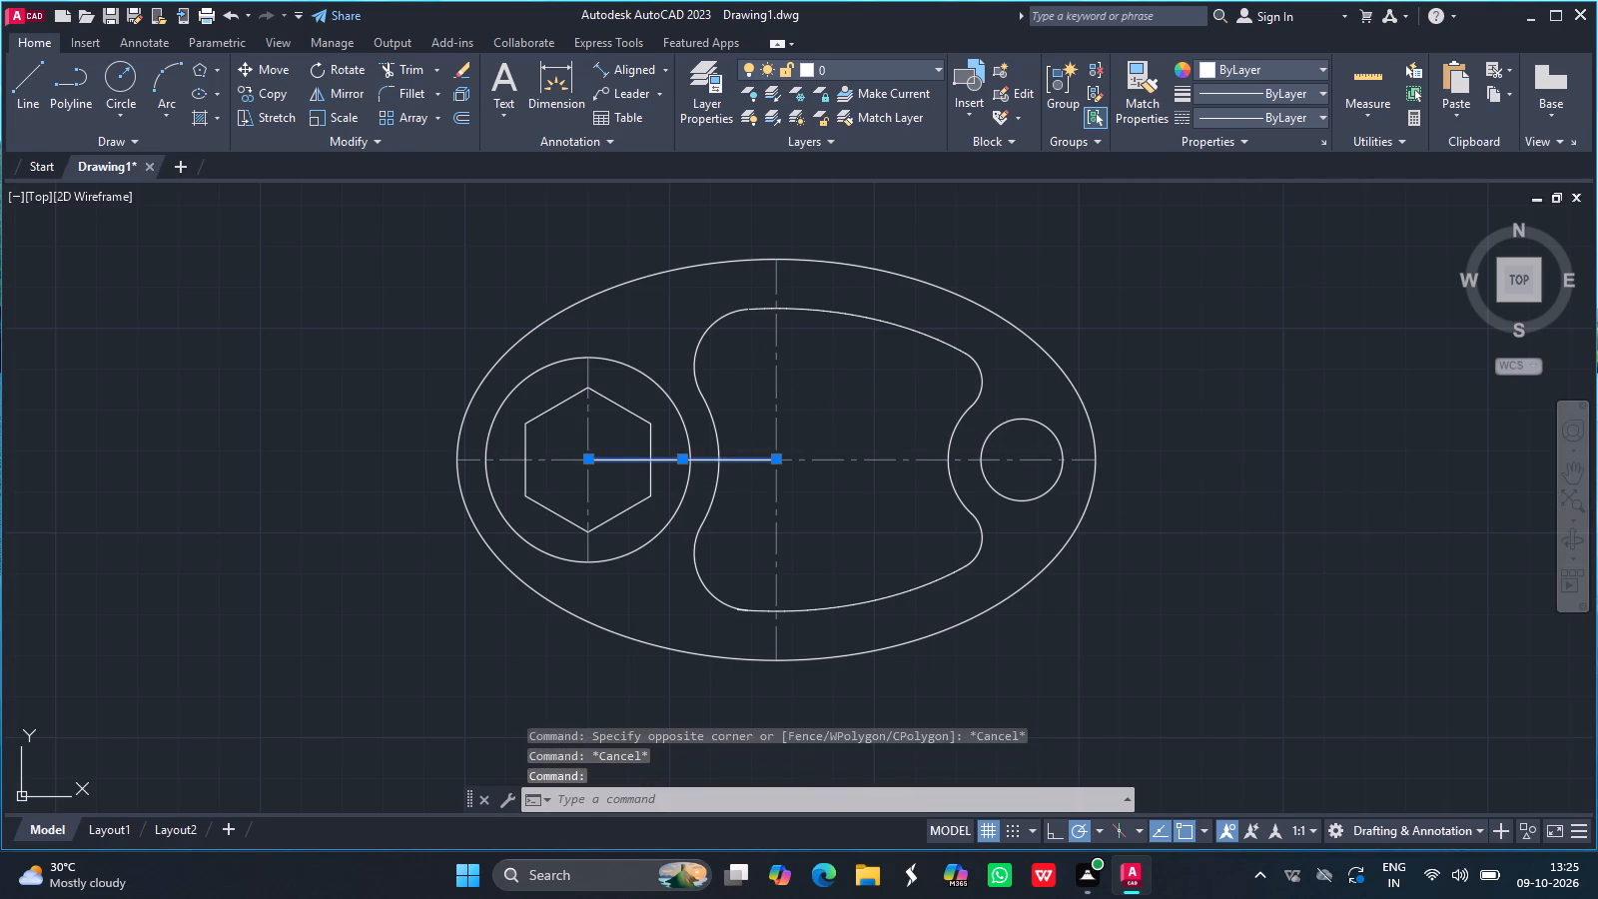
{"action": "key", "text": "Delete"}
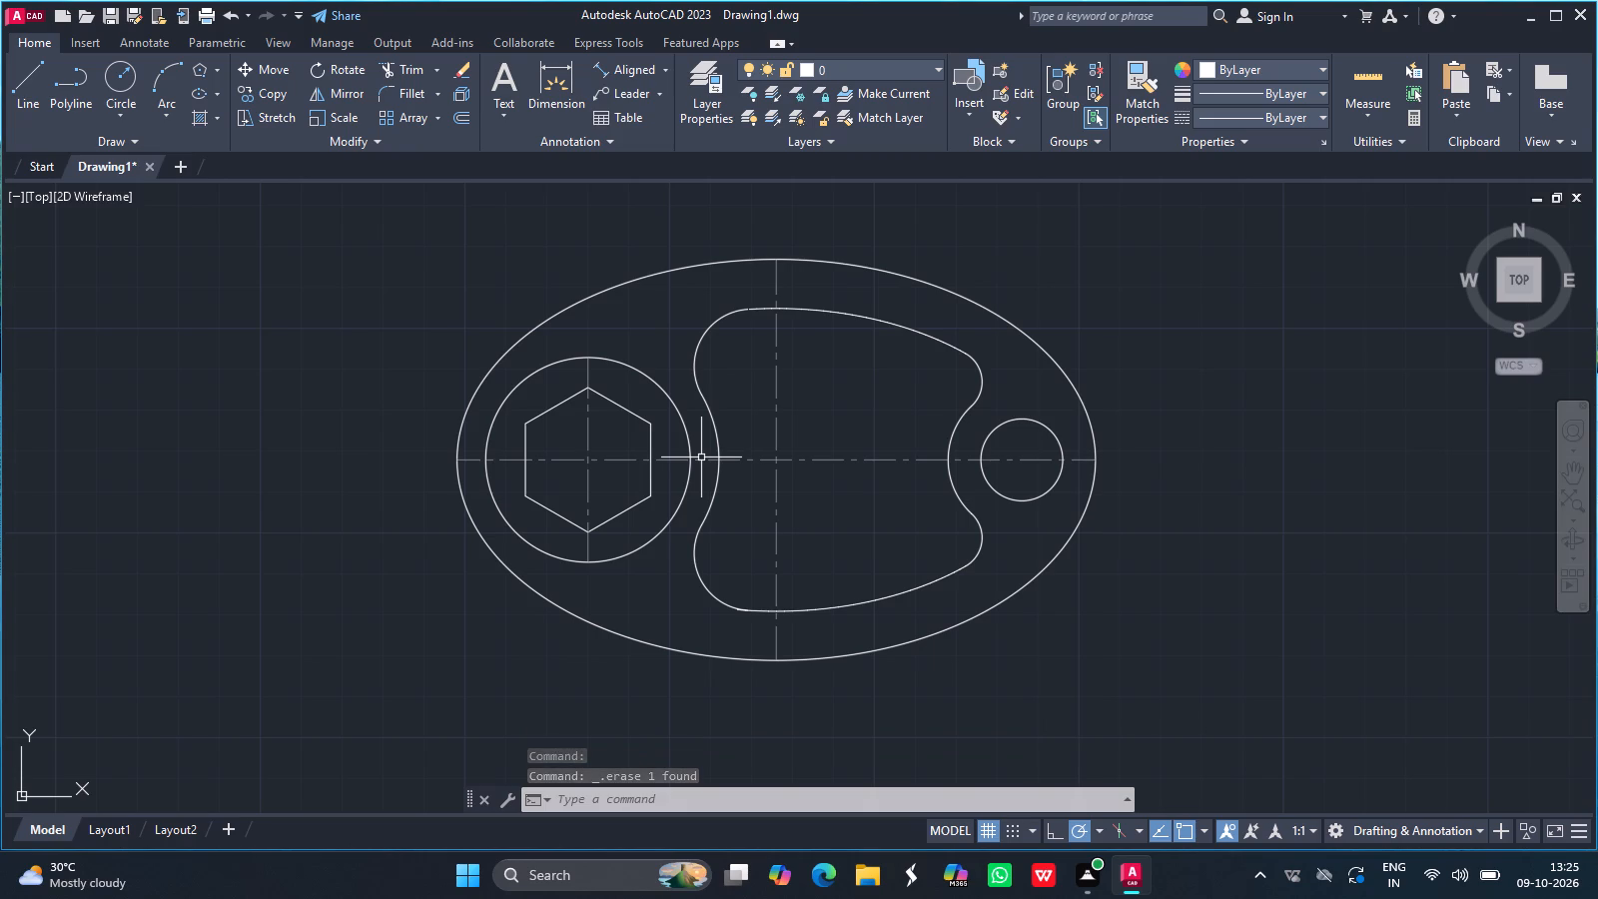
Add a horizontal linear dimension from the hexagon's centre to the ellipse centre, placed below the outer ellipse.
{"action": "left_click", "coordinate": [663, 68]}
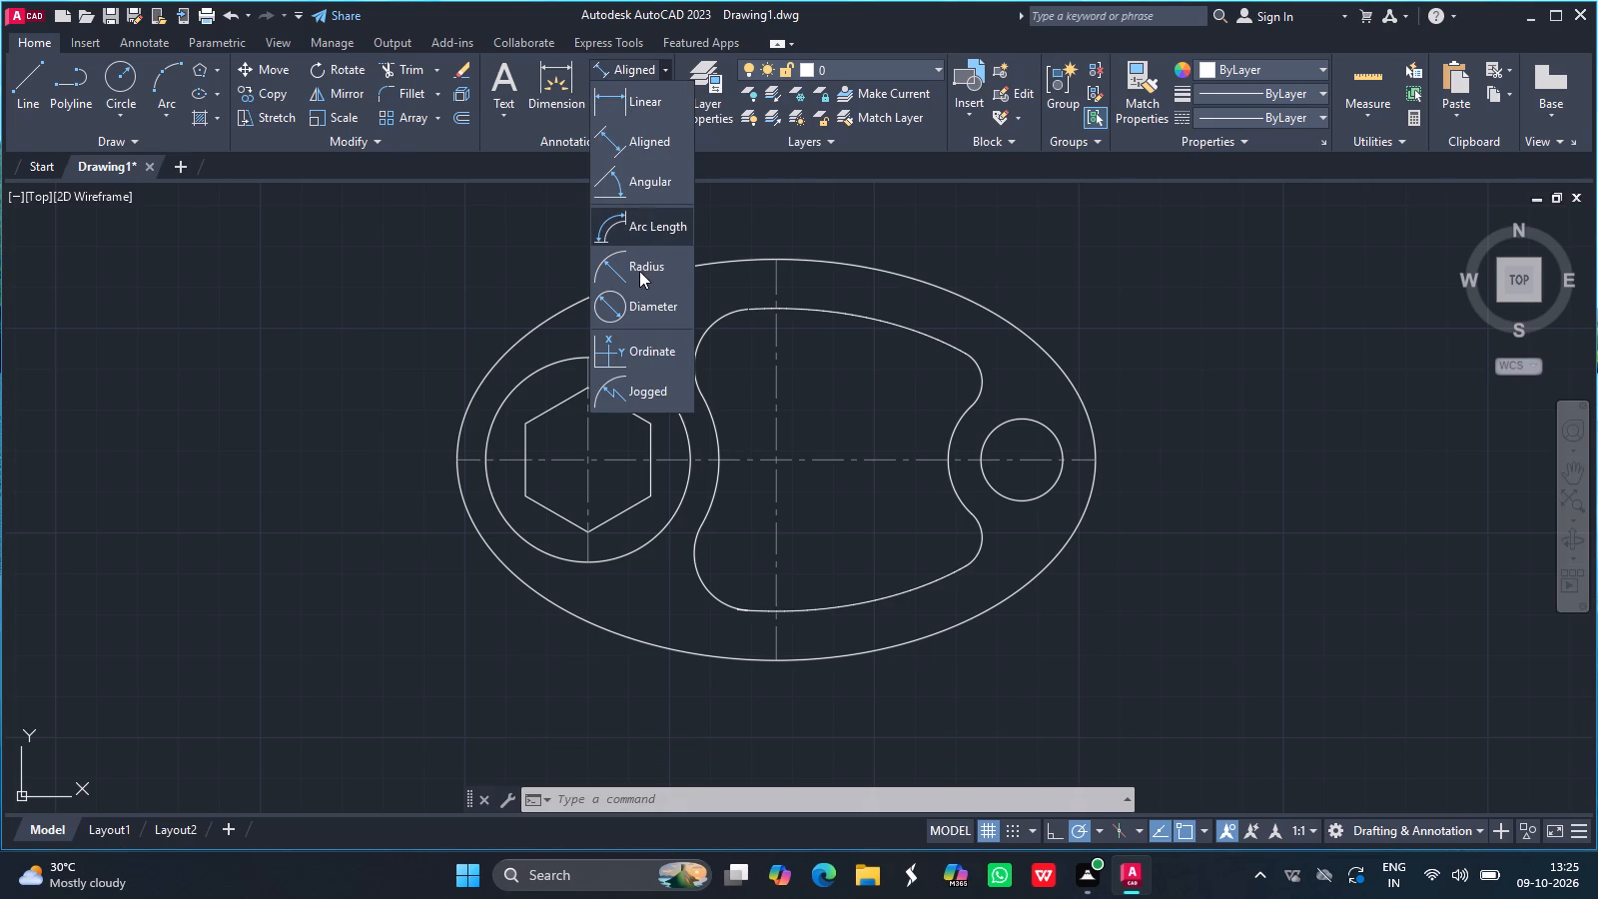
{"action": "left_click", "coordinate": [648, 104]}
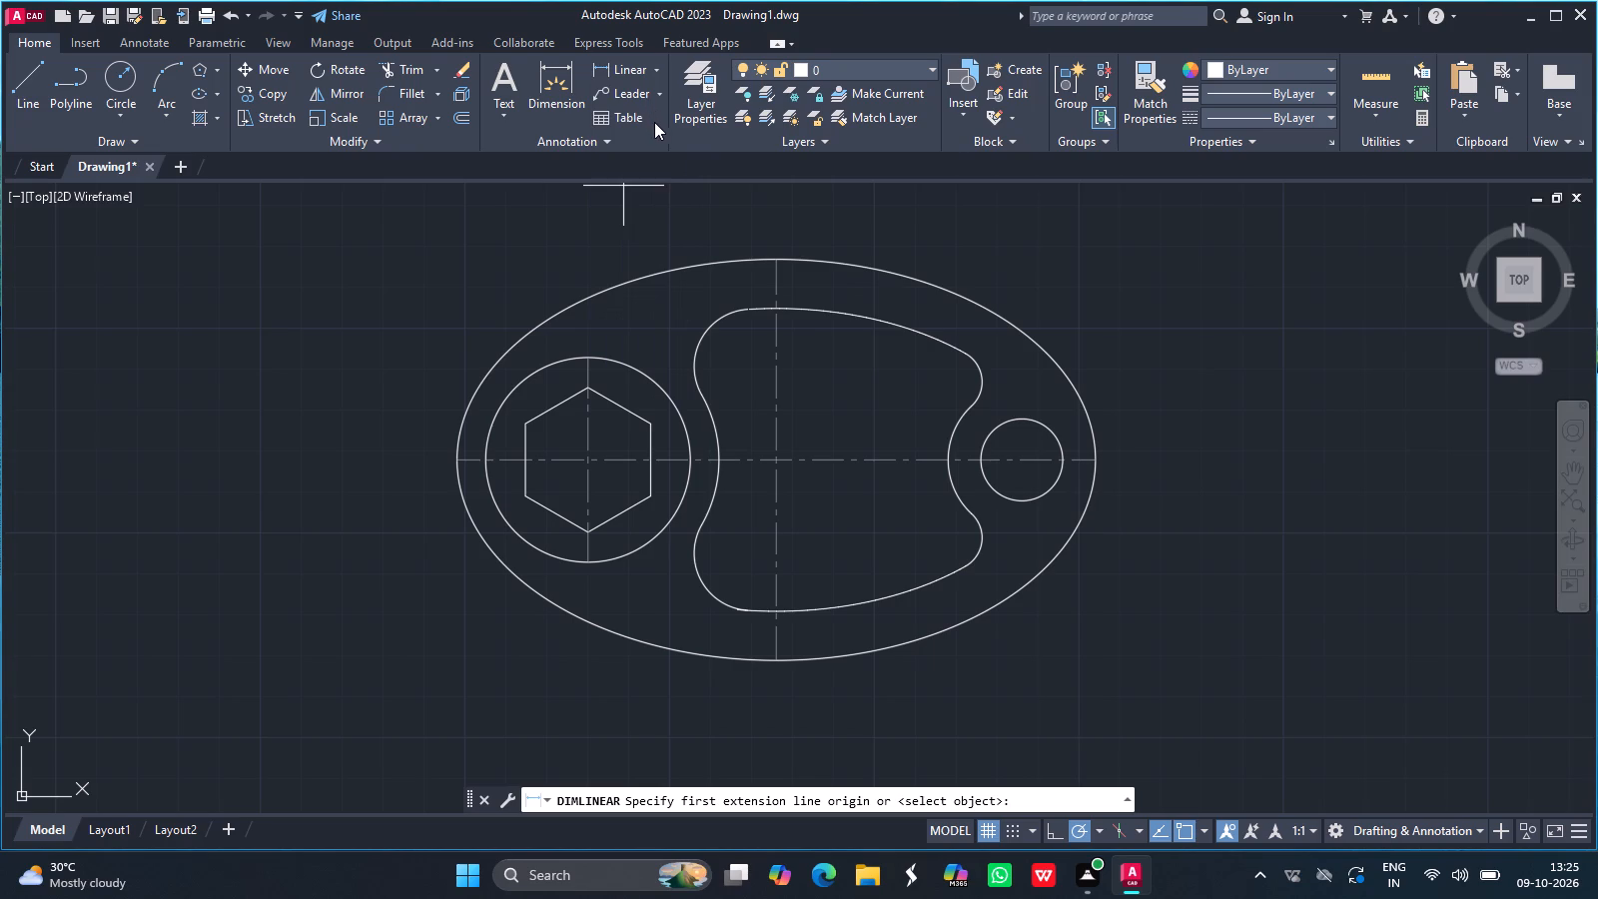
{"action": "left_click", "coordinate": [587, 457]}
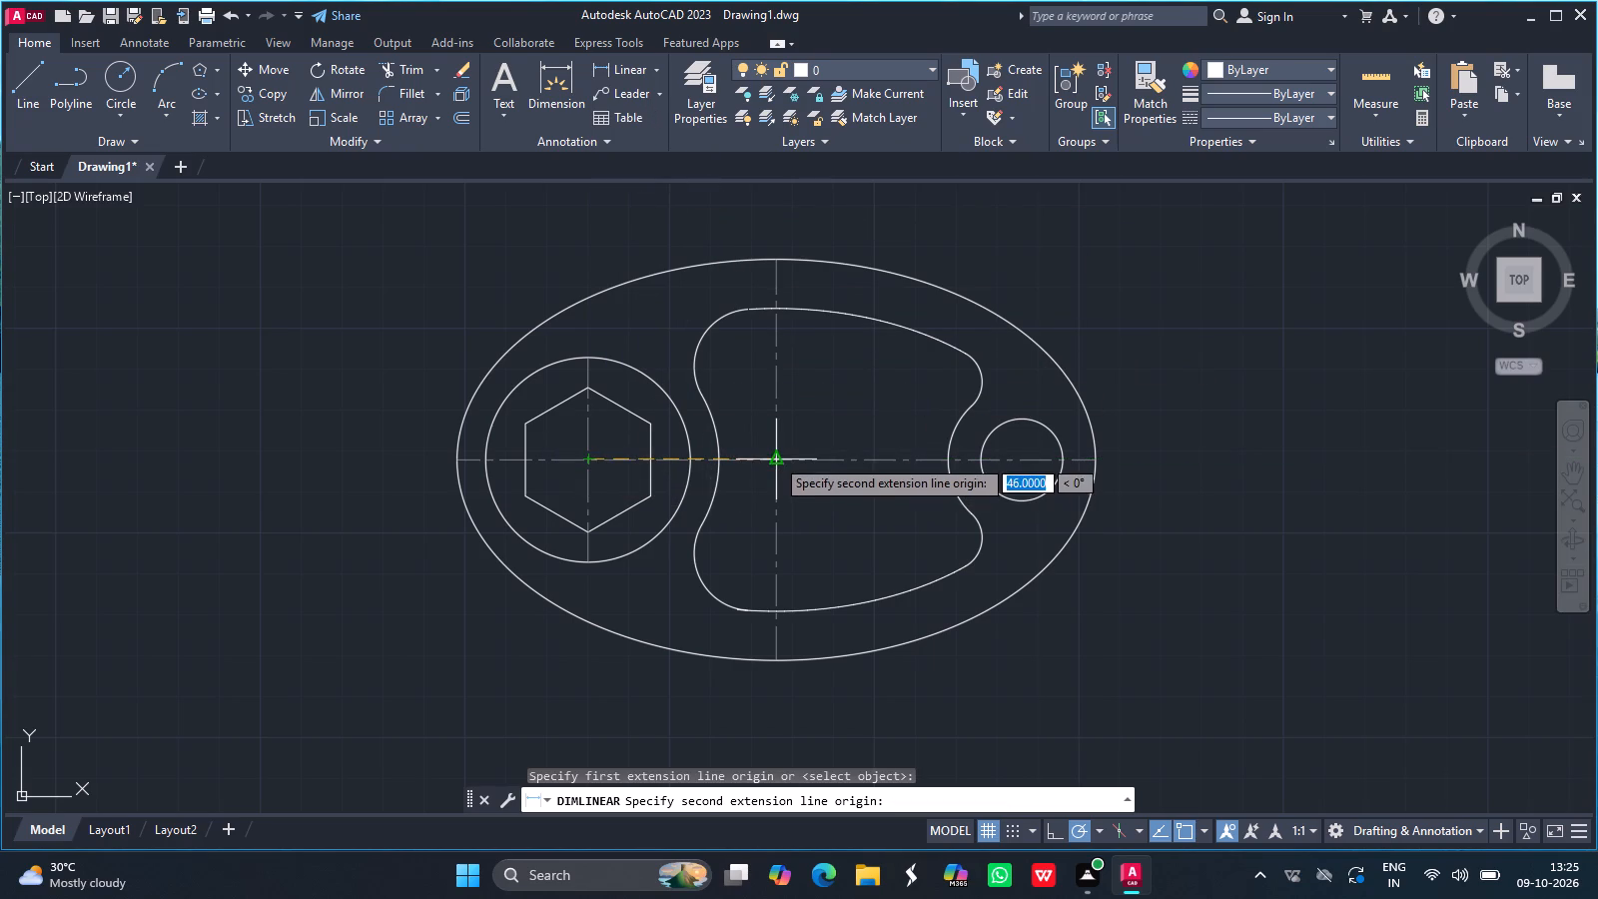
{"action": "left_click_drag", "start_coordinate": [779, 457], "coordinate": [755, 638]}
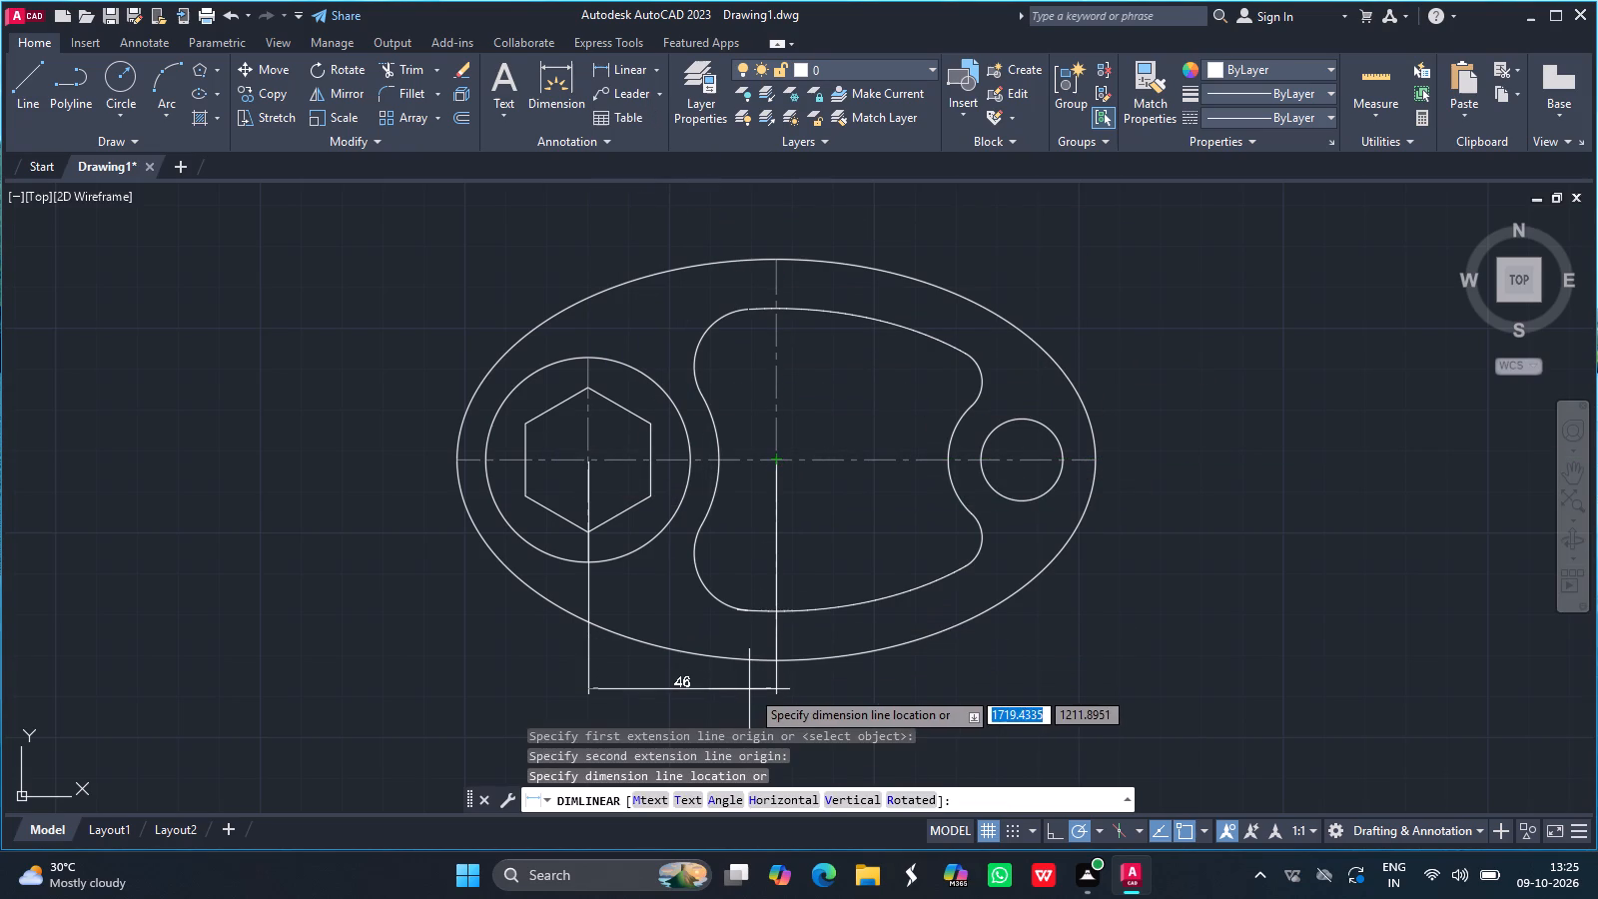
{"action": "left_click", "coordinate": [750, 689]}
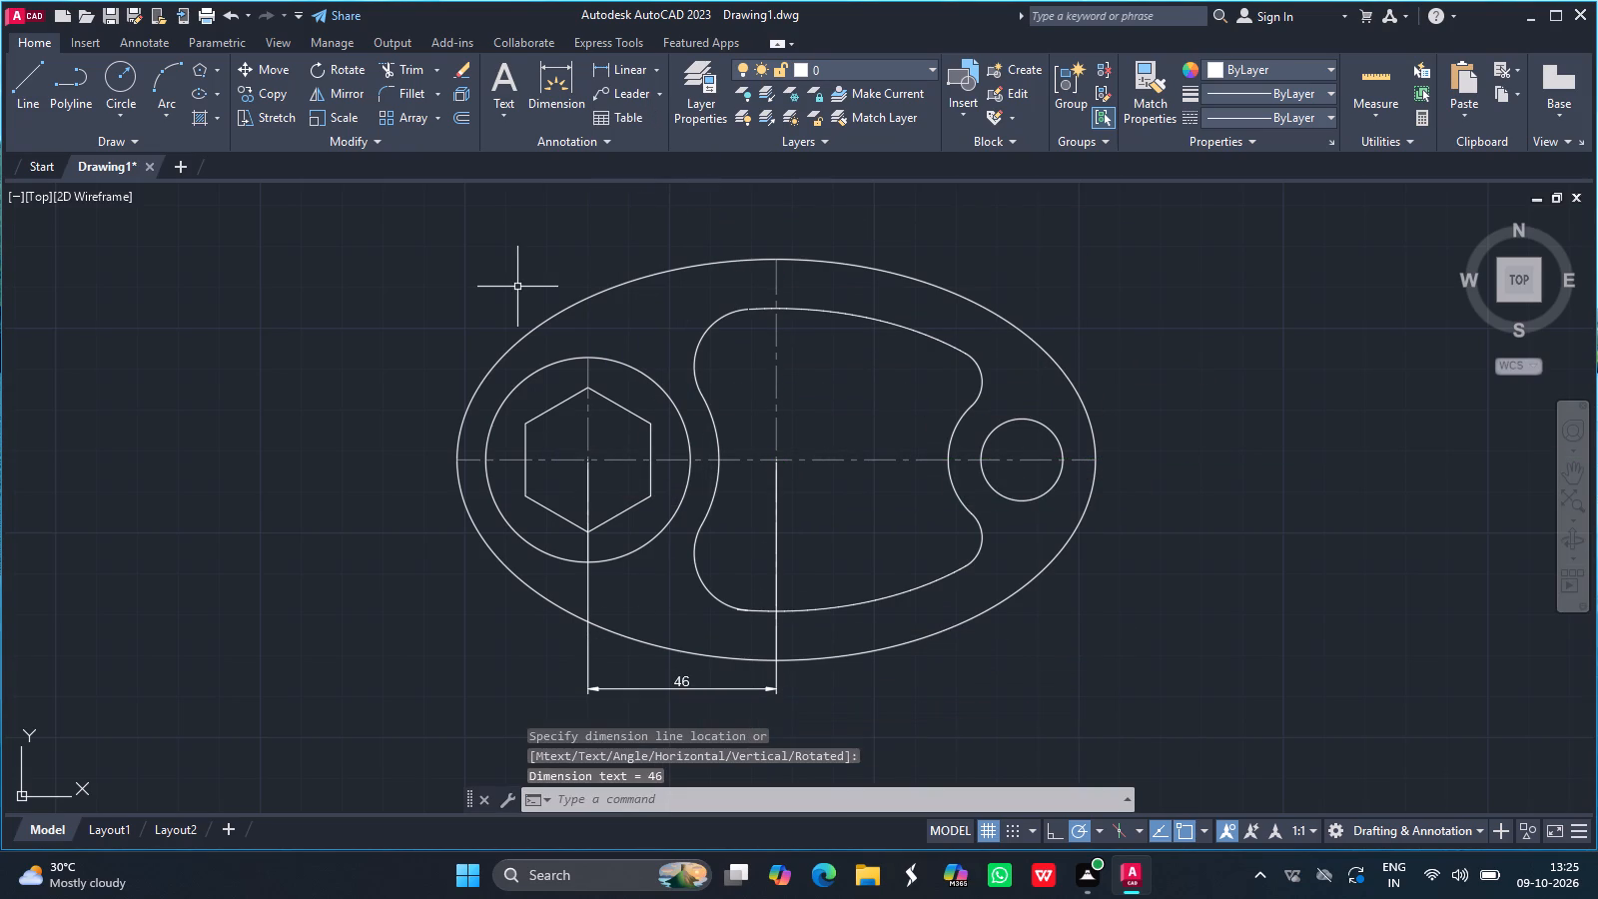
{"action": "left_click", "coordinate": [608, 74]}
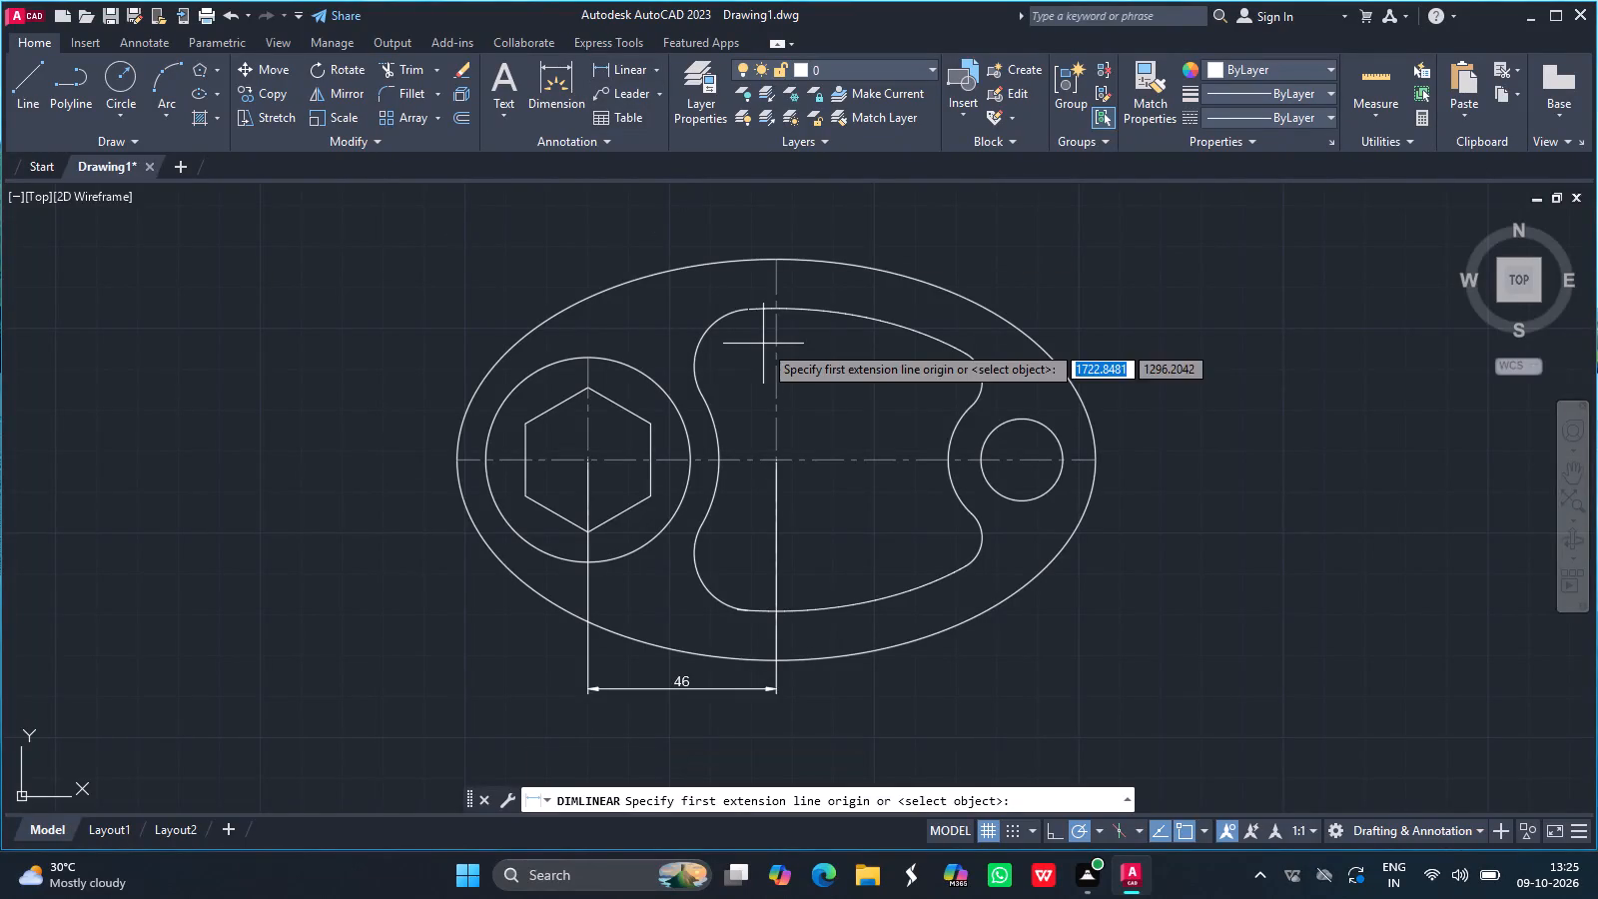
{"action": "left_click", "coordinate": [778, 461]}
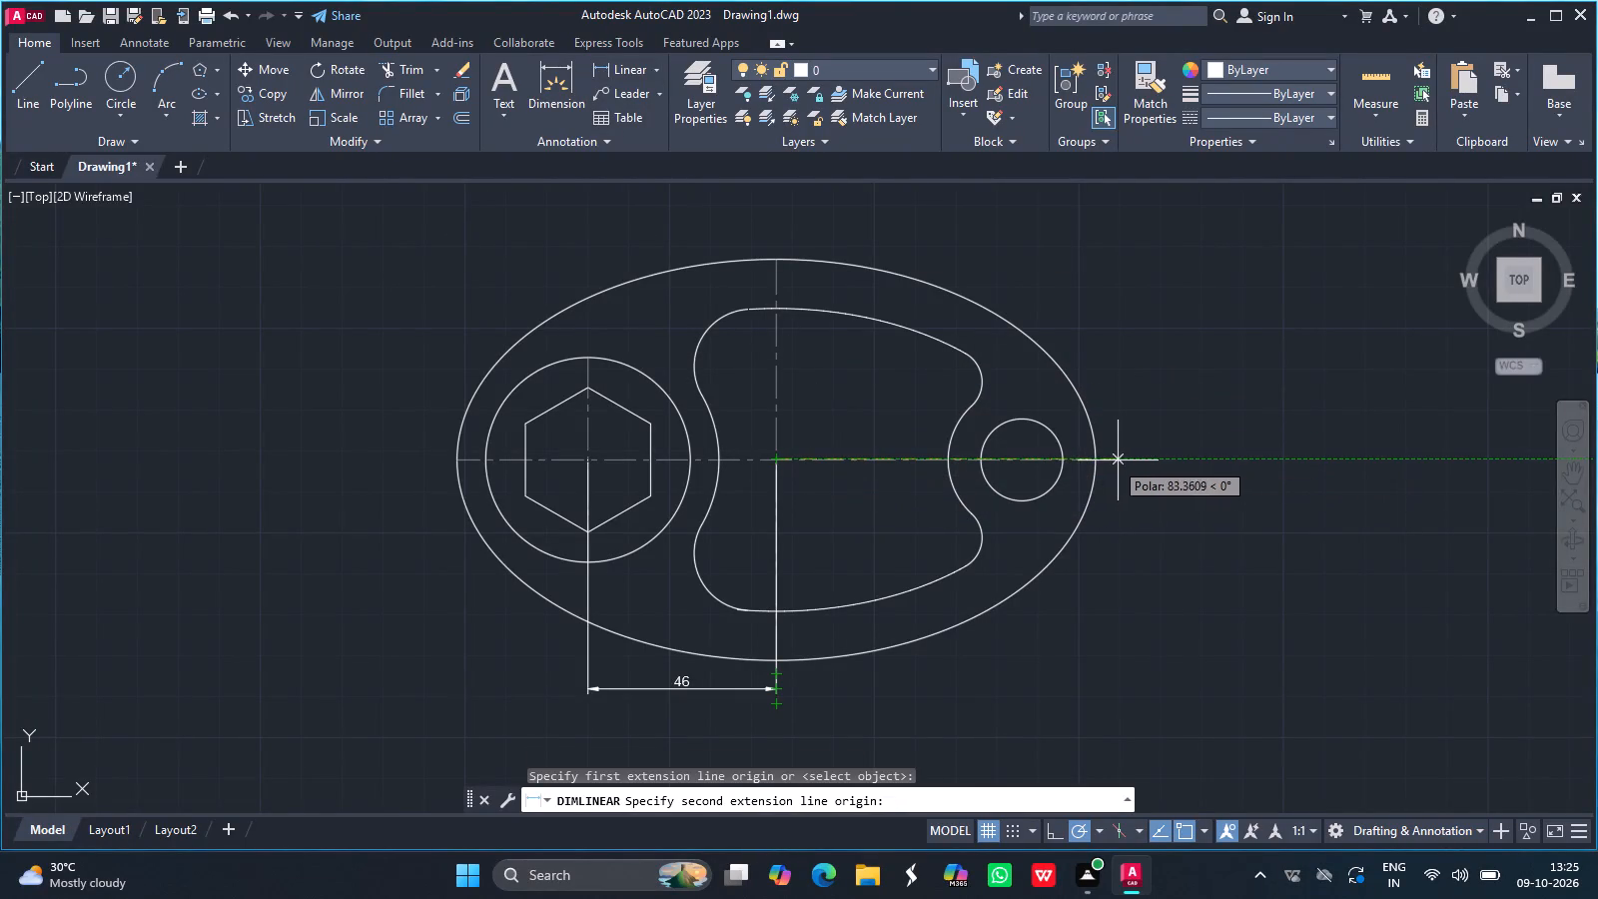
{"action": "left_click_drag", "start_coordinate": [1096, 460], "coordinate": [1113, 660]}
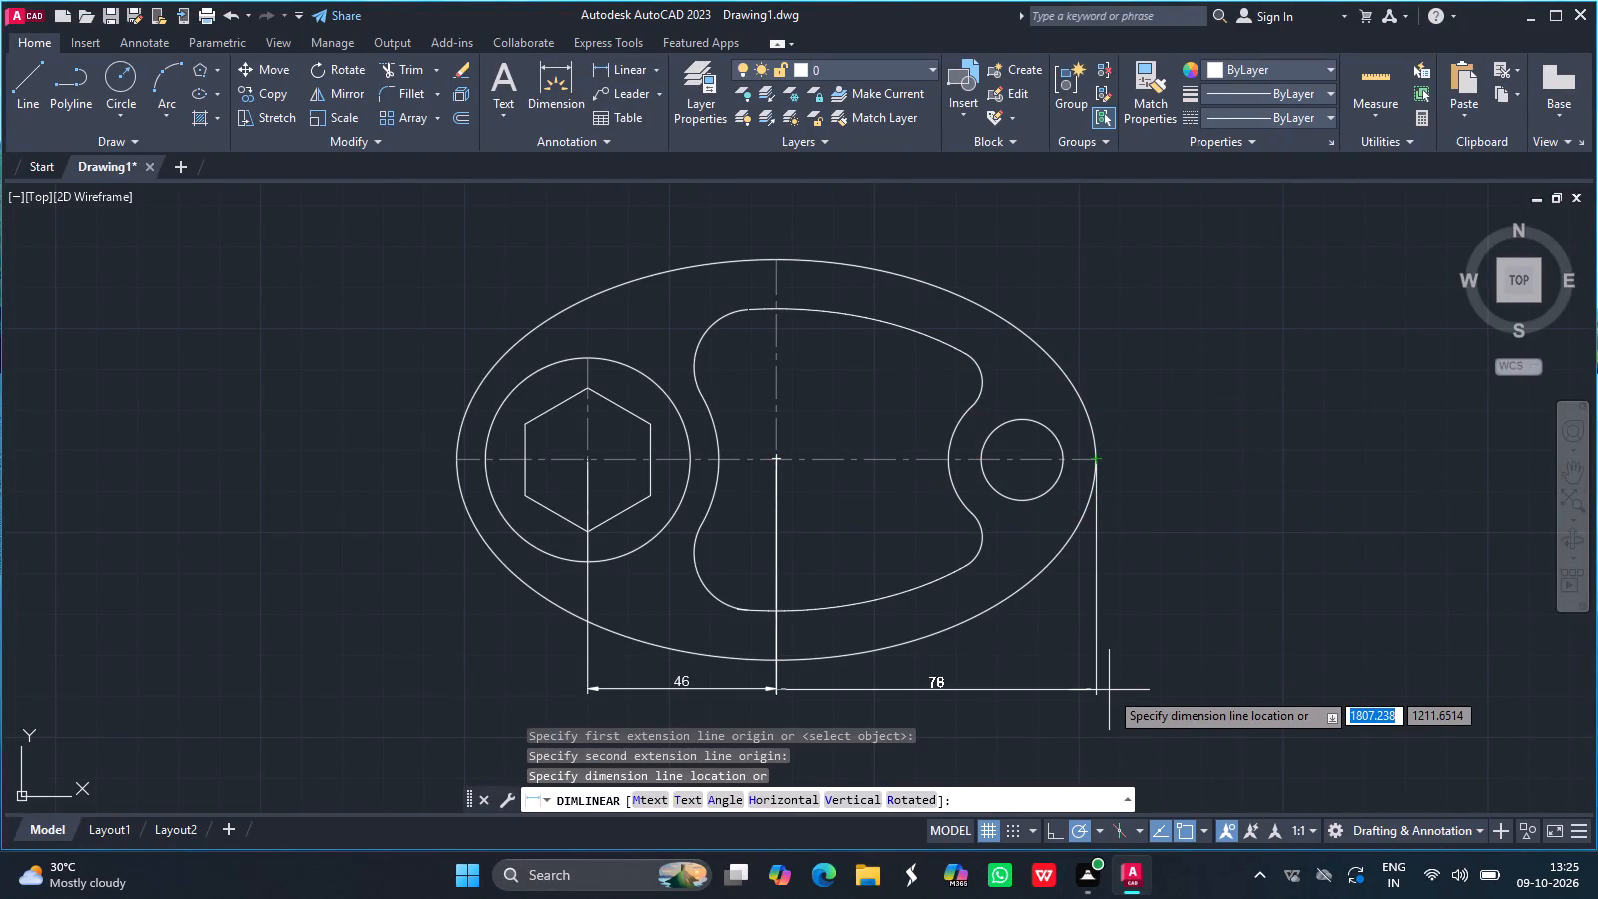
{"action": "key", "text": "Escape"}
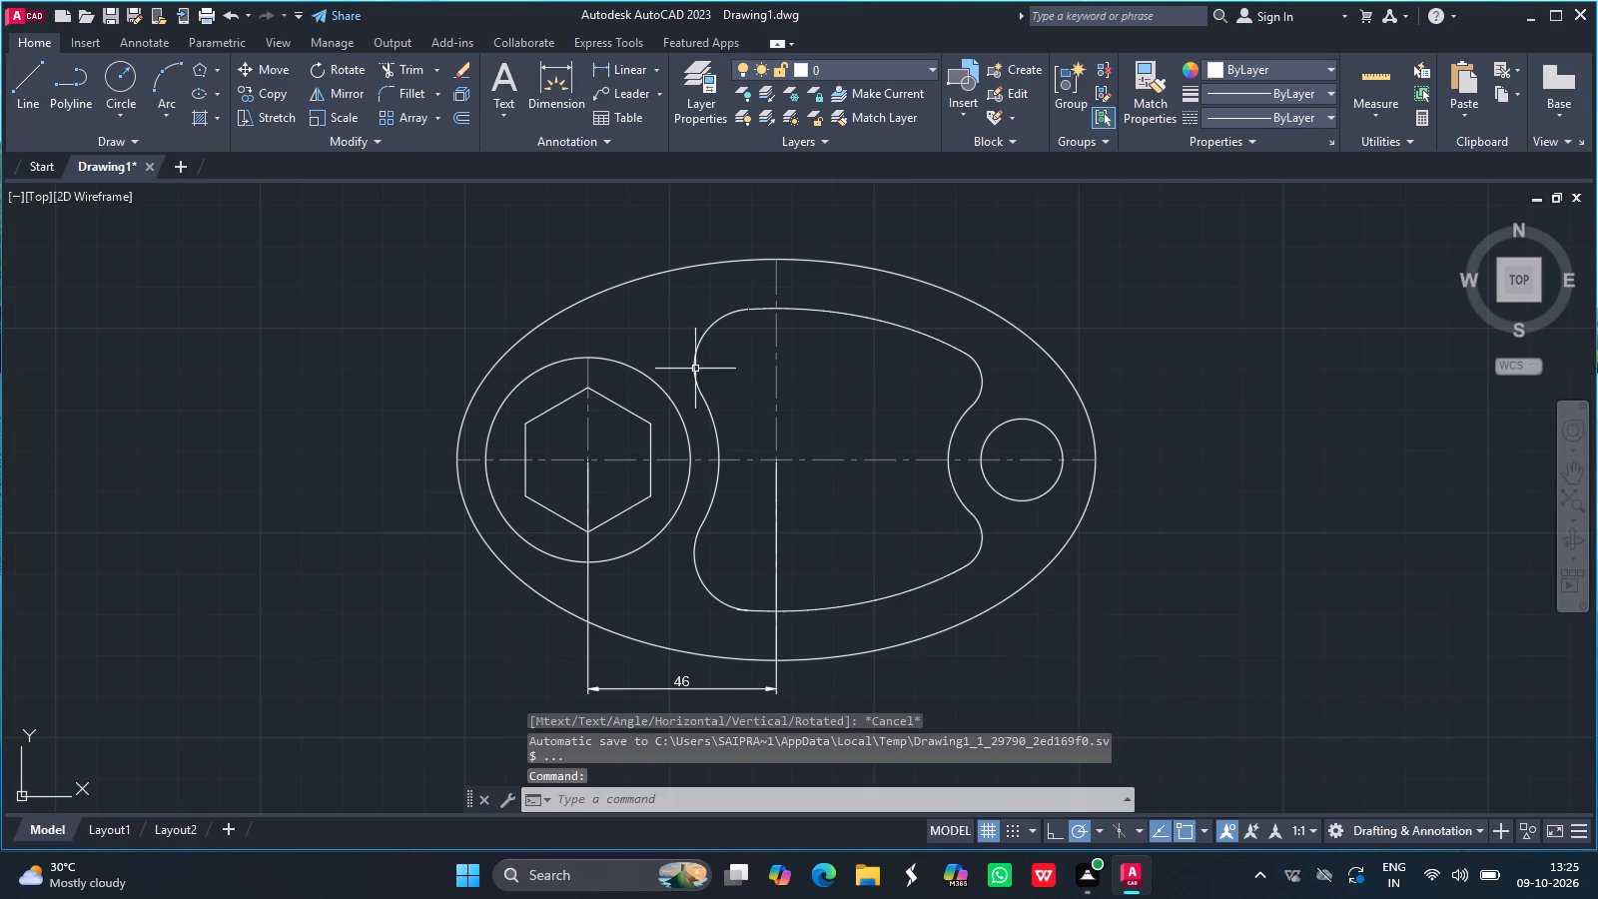
Add a horizontal linear dimension from the ellipse centre to the small circle's centre, in line with the existing dimension below the ellipse.
{"action": "left_click", "coordinate": [610, 62]}
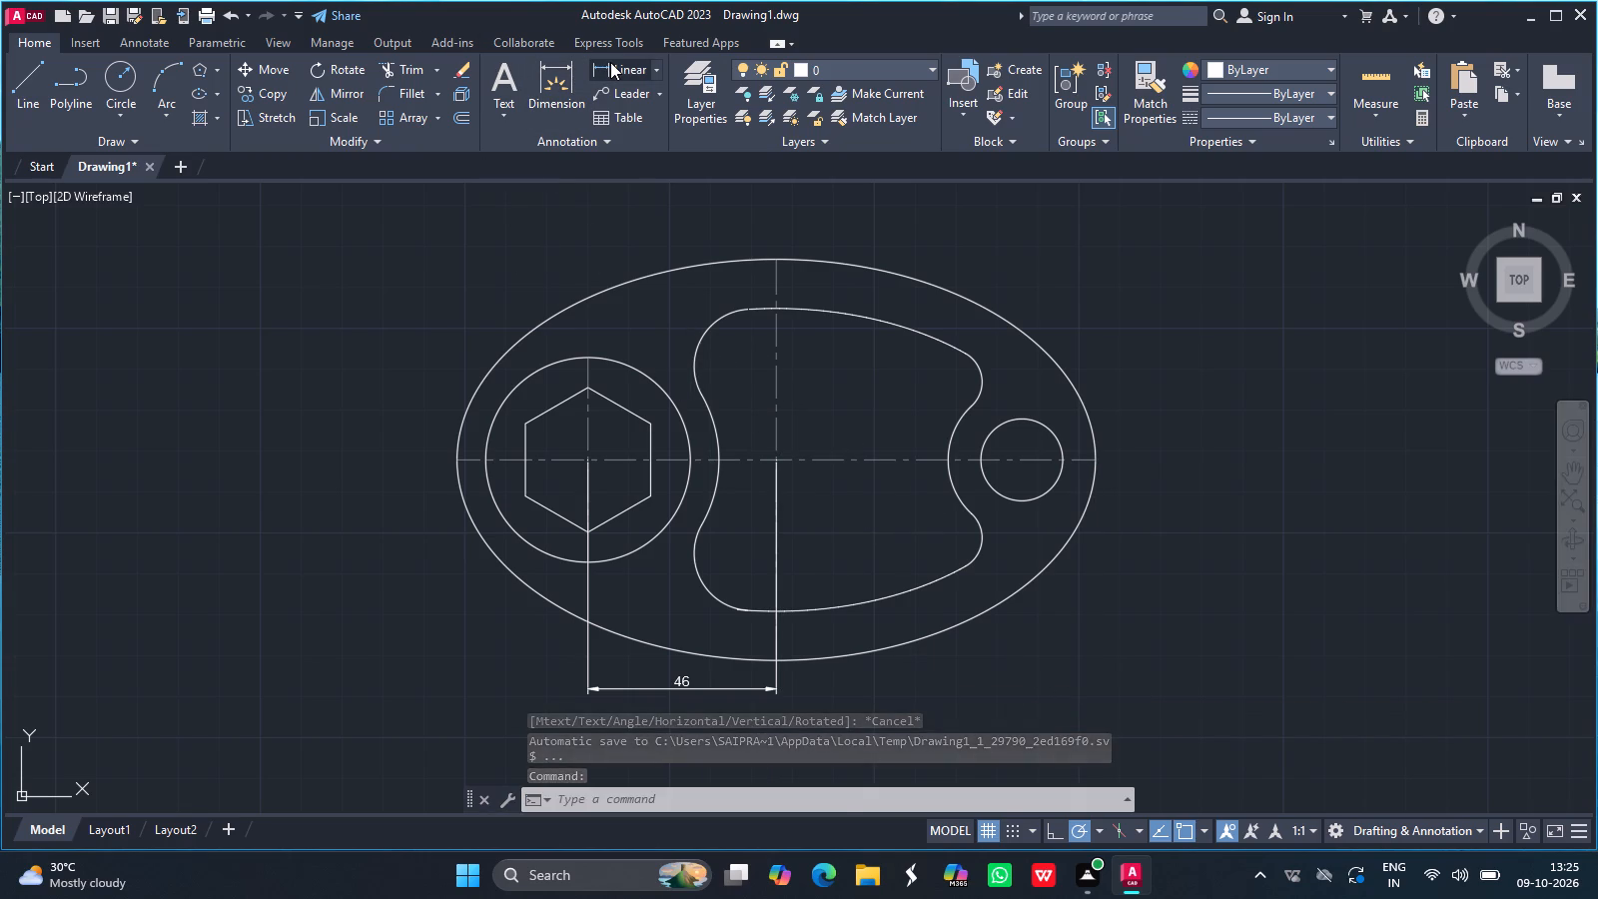
{"action": "left_click", "coordinate": [778, 460]}
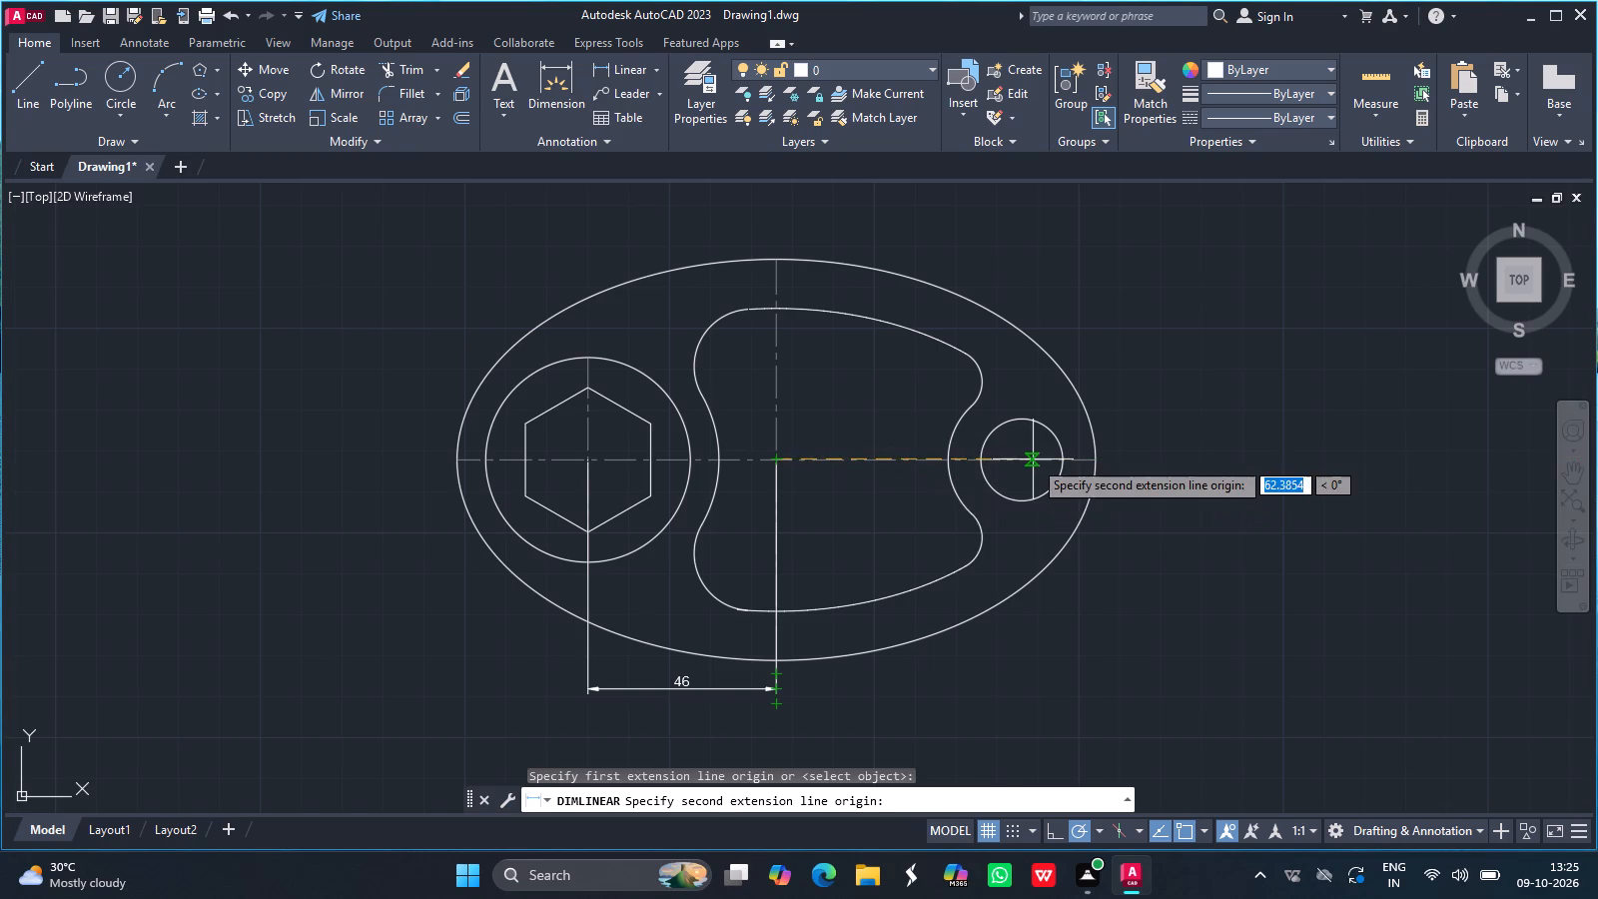
{"action": "left_click_drag", "start_coordinate": [1024, 460], "coordinate": [1024, 517]}
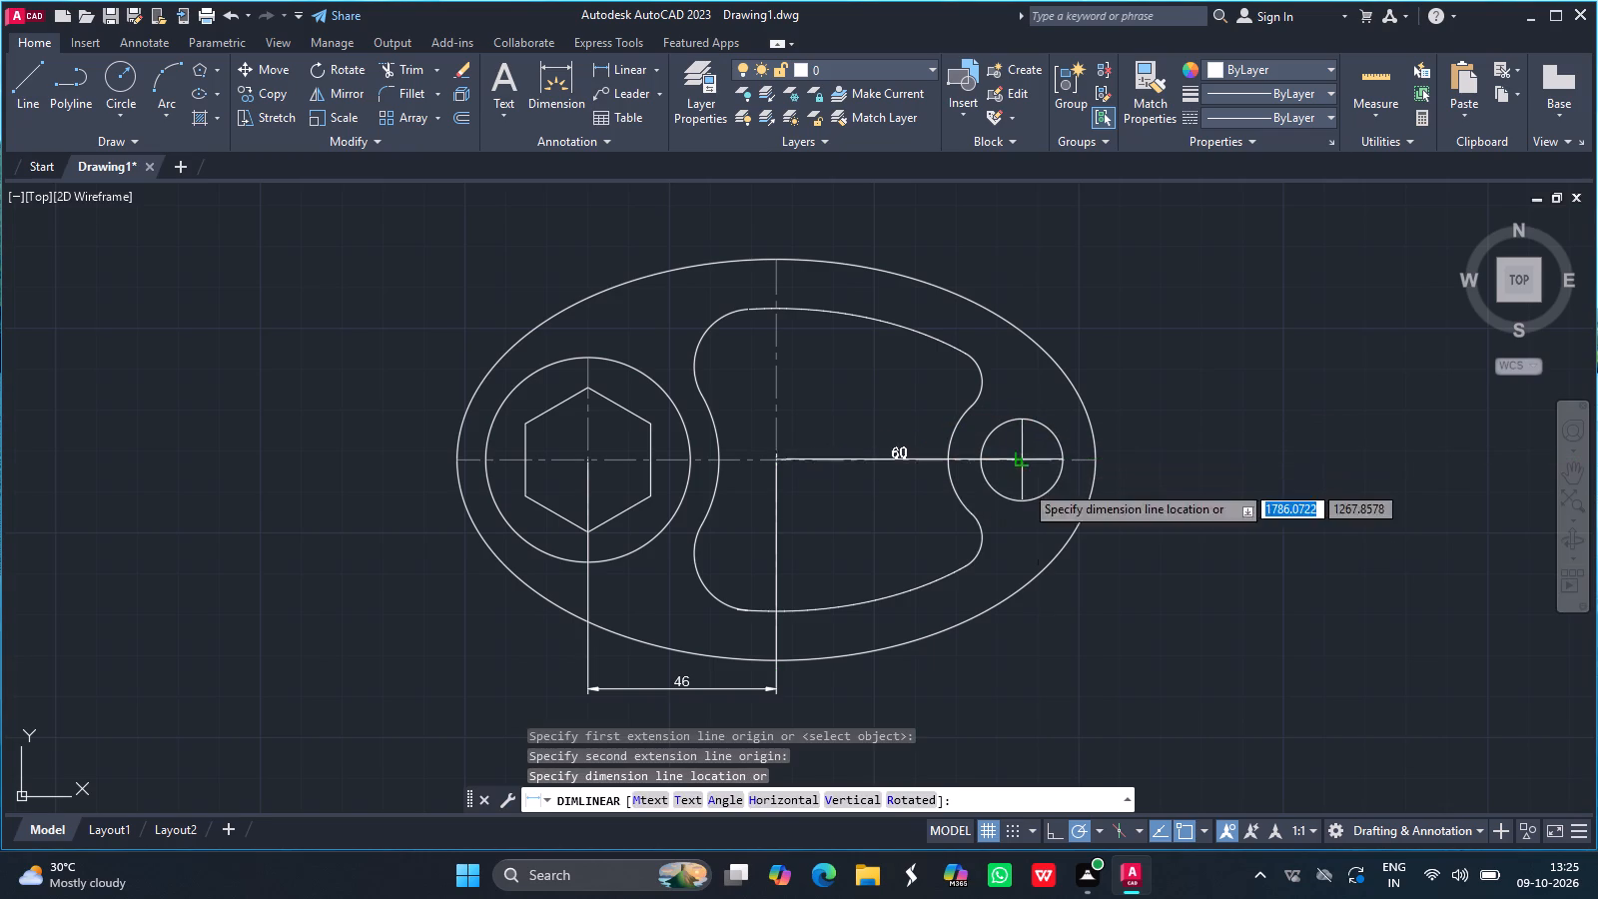
{"action": "left_click_drag", "start_coordinate": [1024, 517], "coordinate": [1011, 662]}
{"action": "left_click", "coordinate": [999, 689]}
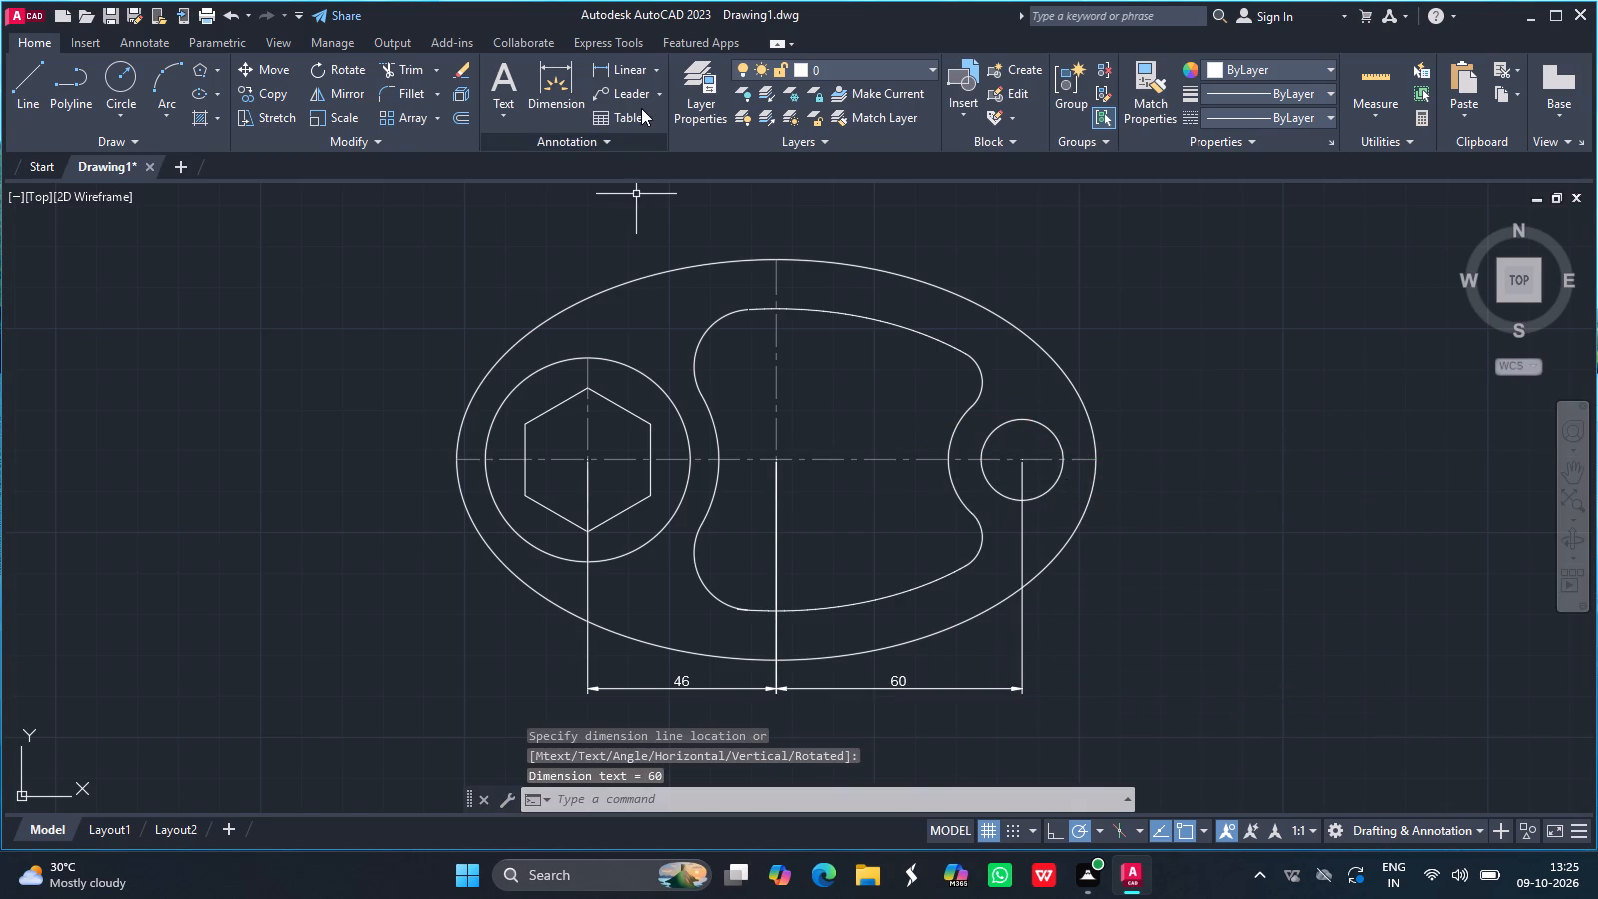
Add a horizontal linear dimension for the outer ellipse's overall width, placed below the two centre-distance dimensions.
{"action": "left_click", "coordinate": [625, 68]}
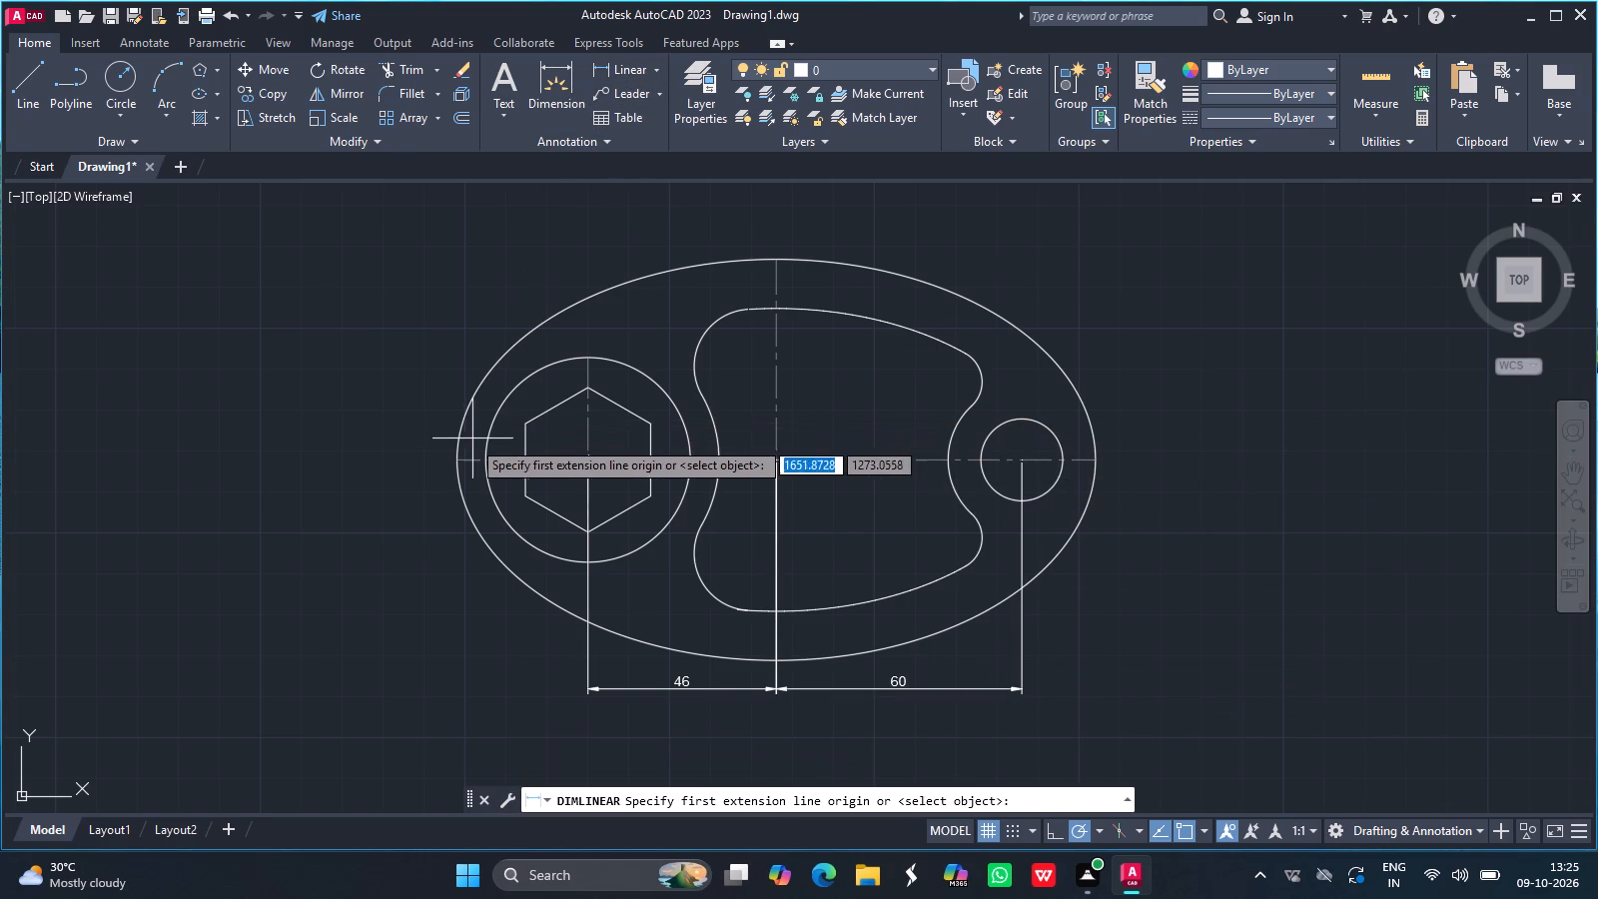
{"action": "left_click", "coordinate": [457, 453]}
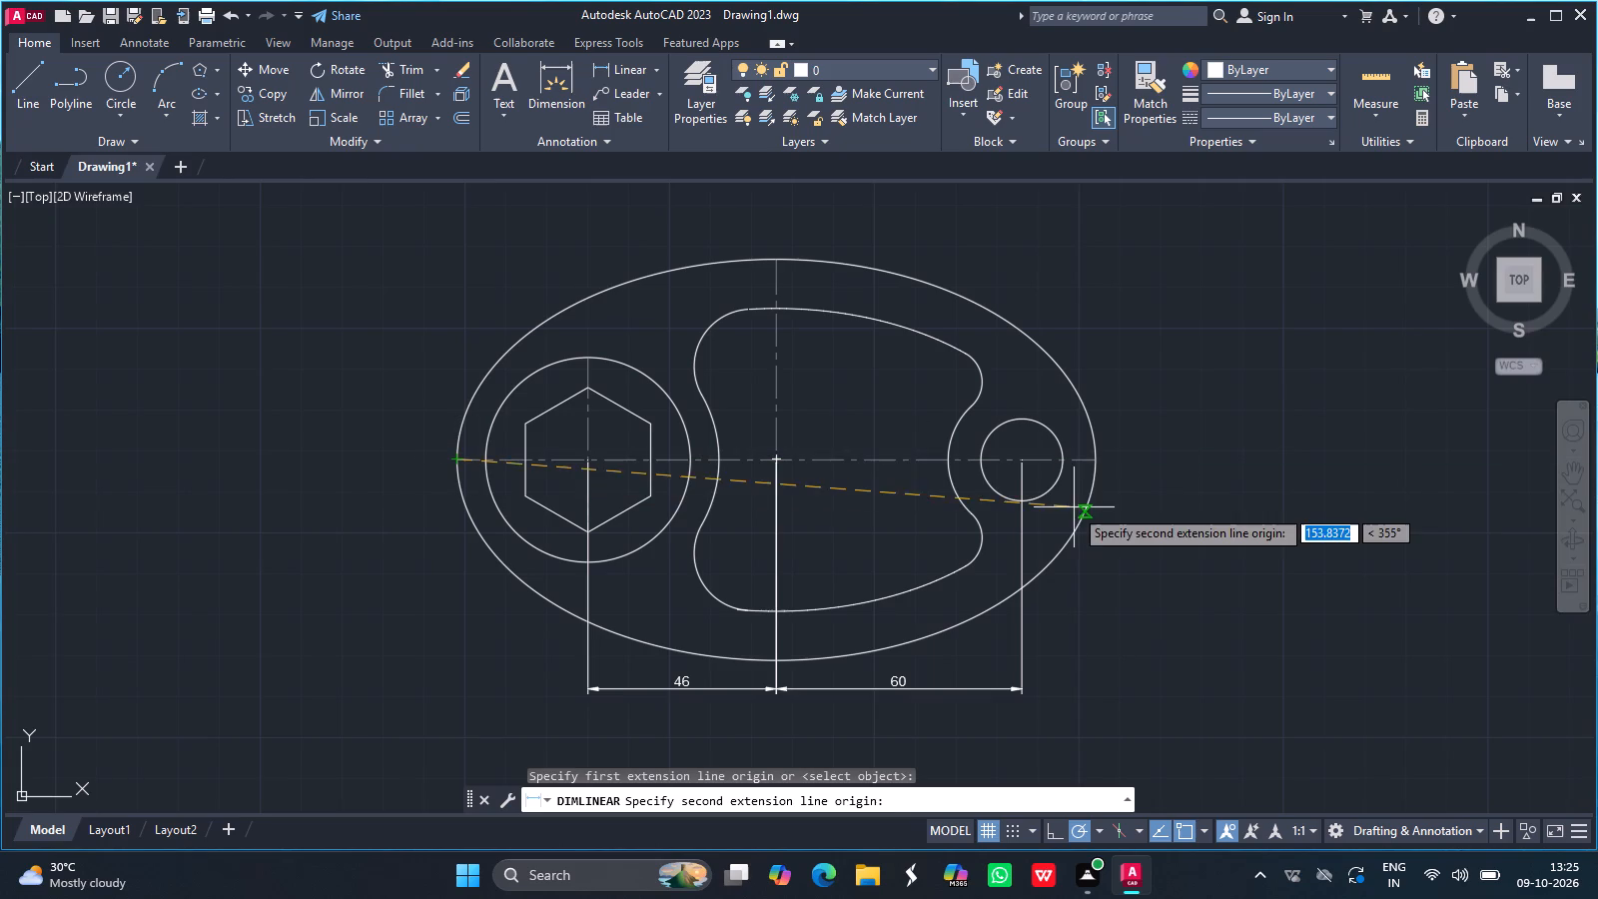
{"action": "left_click", "coordinate": [1093, 454]}
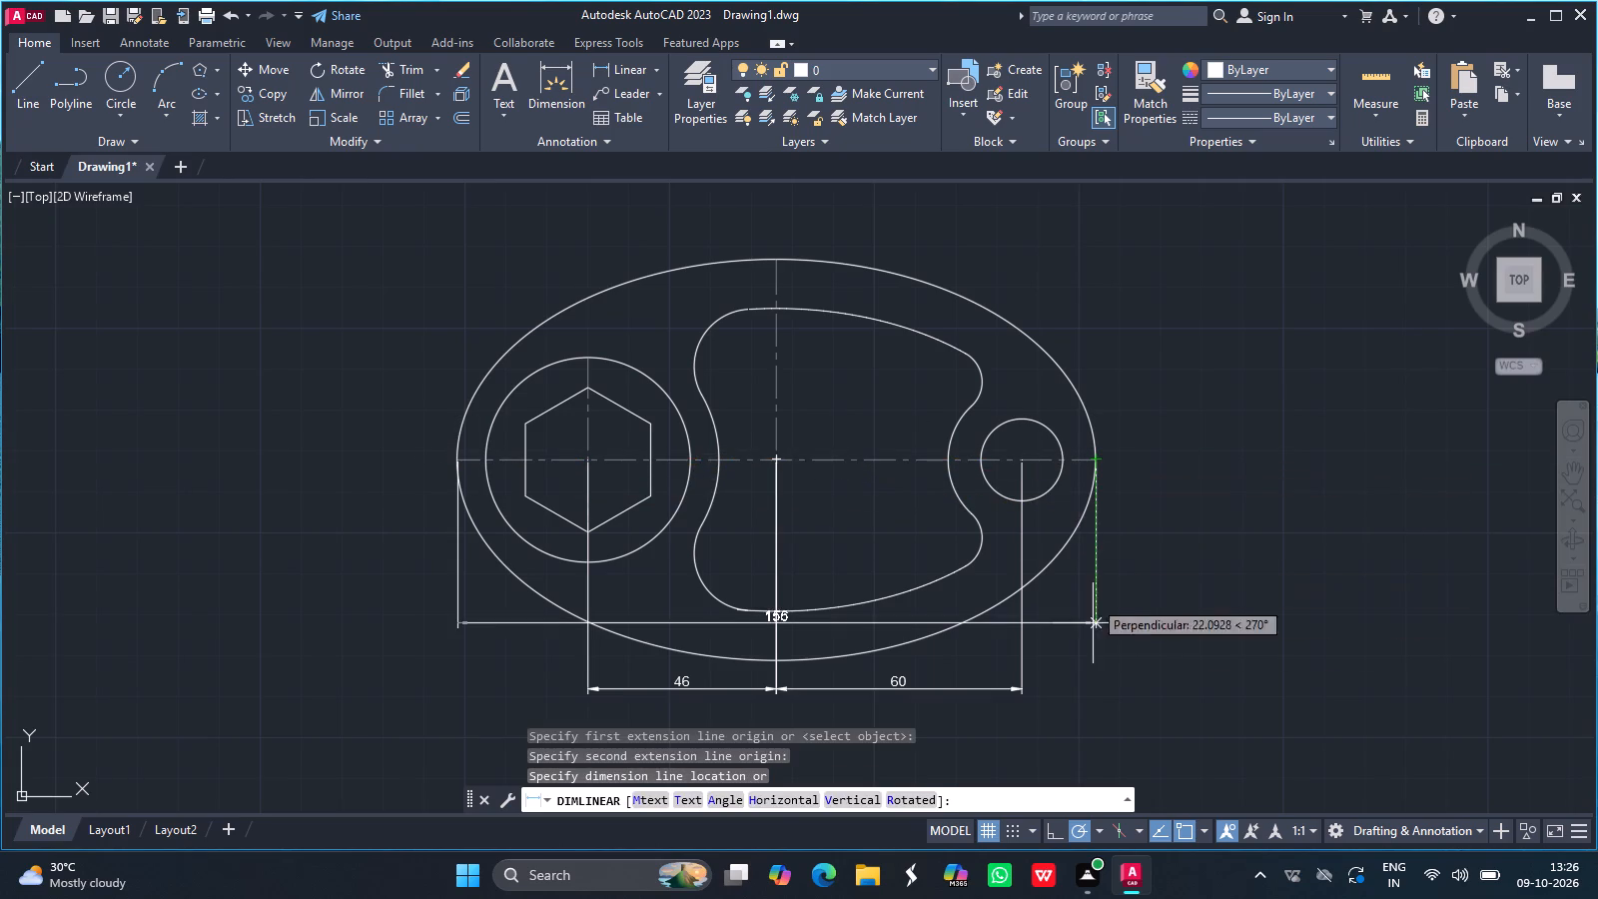
{"action": "left_click", "coordinate": [1112, 712]}
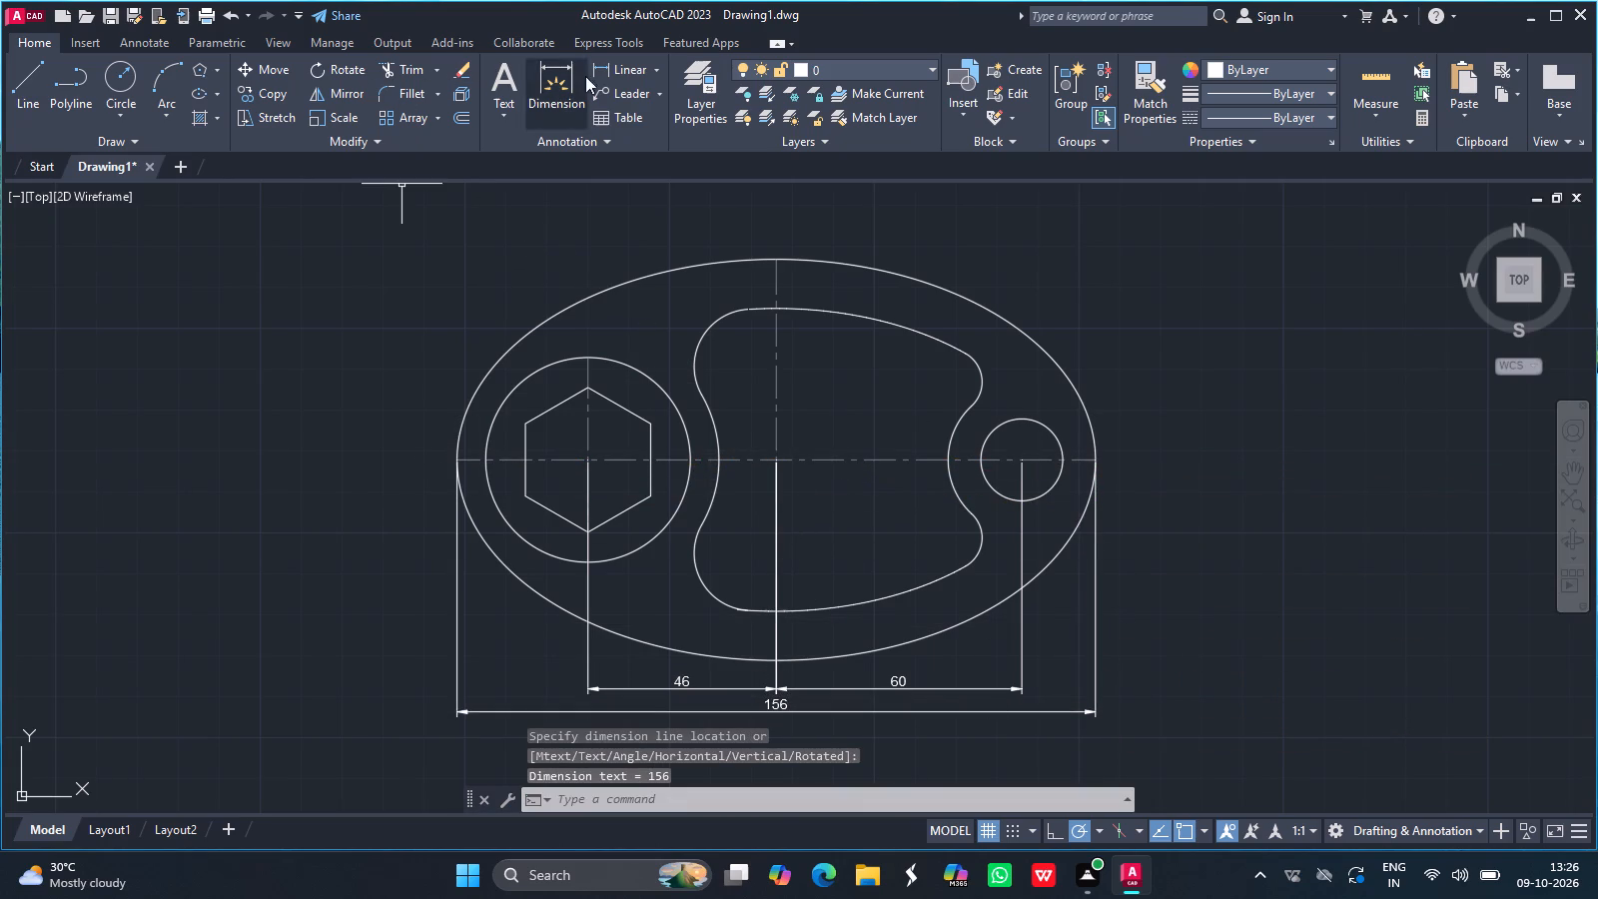
Add a vertical linear dimension for the outer ellipse's overall height, placed to the left of the ellipse.
{"action": "left_click", "coordinate": [617, 66]}
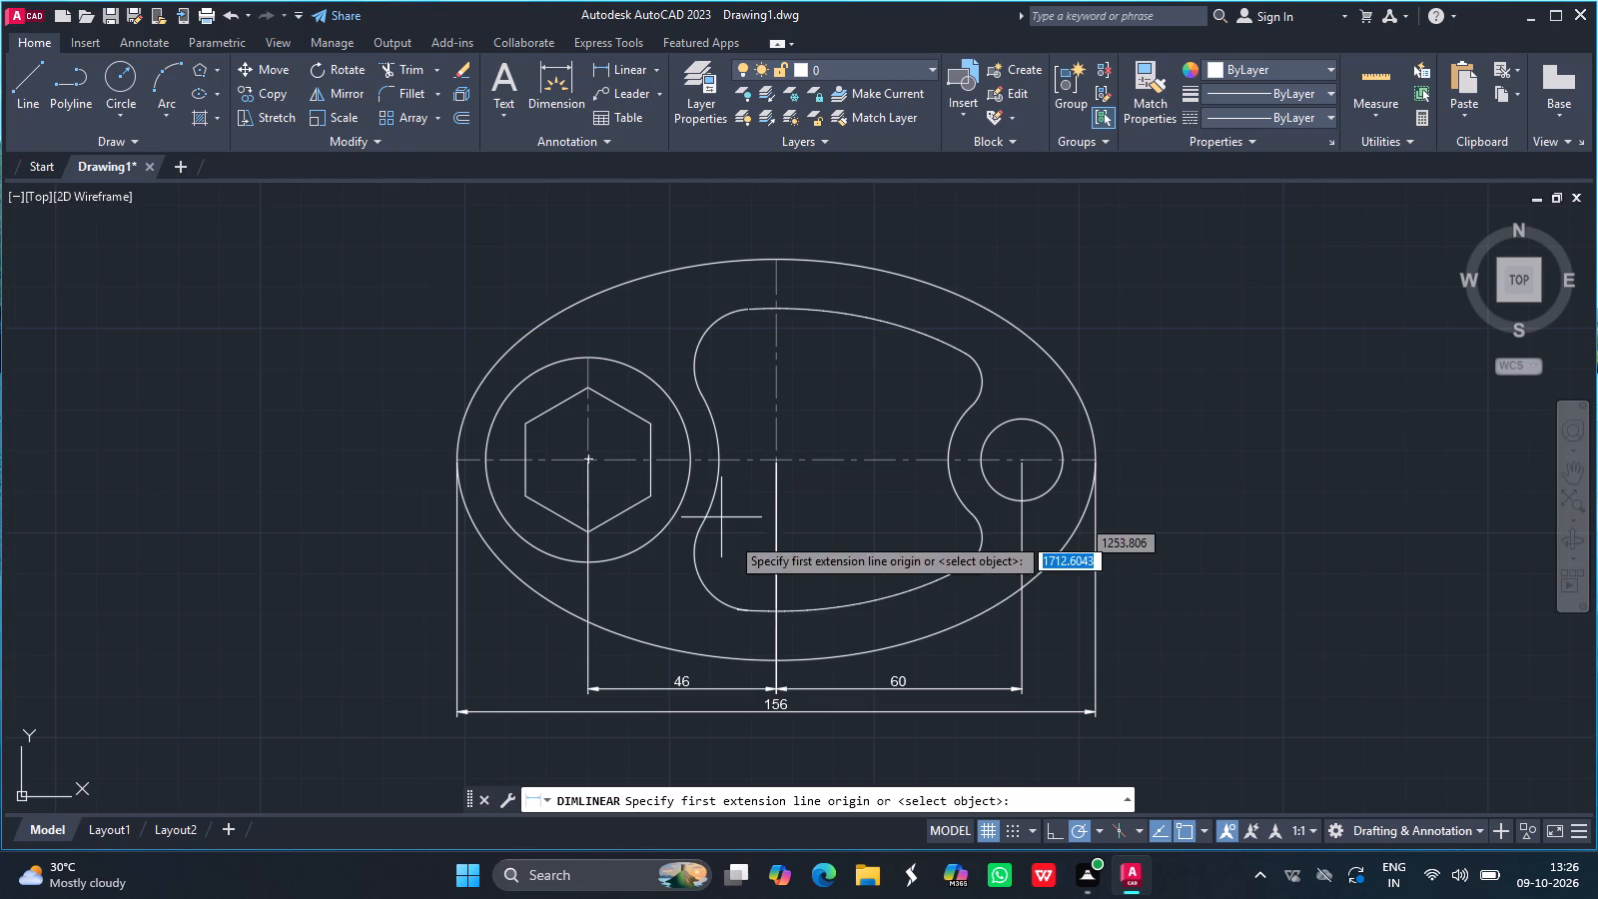
{"action": "left_click", "coordinate": [778, 662]}
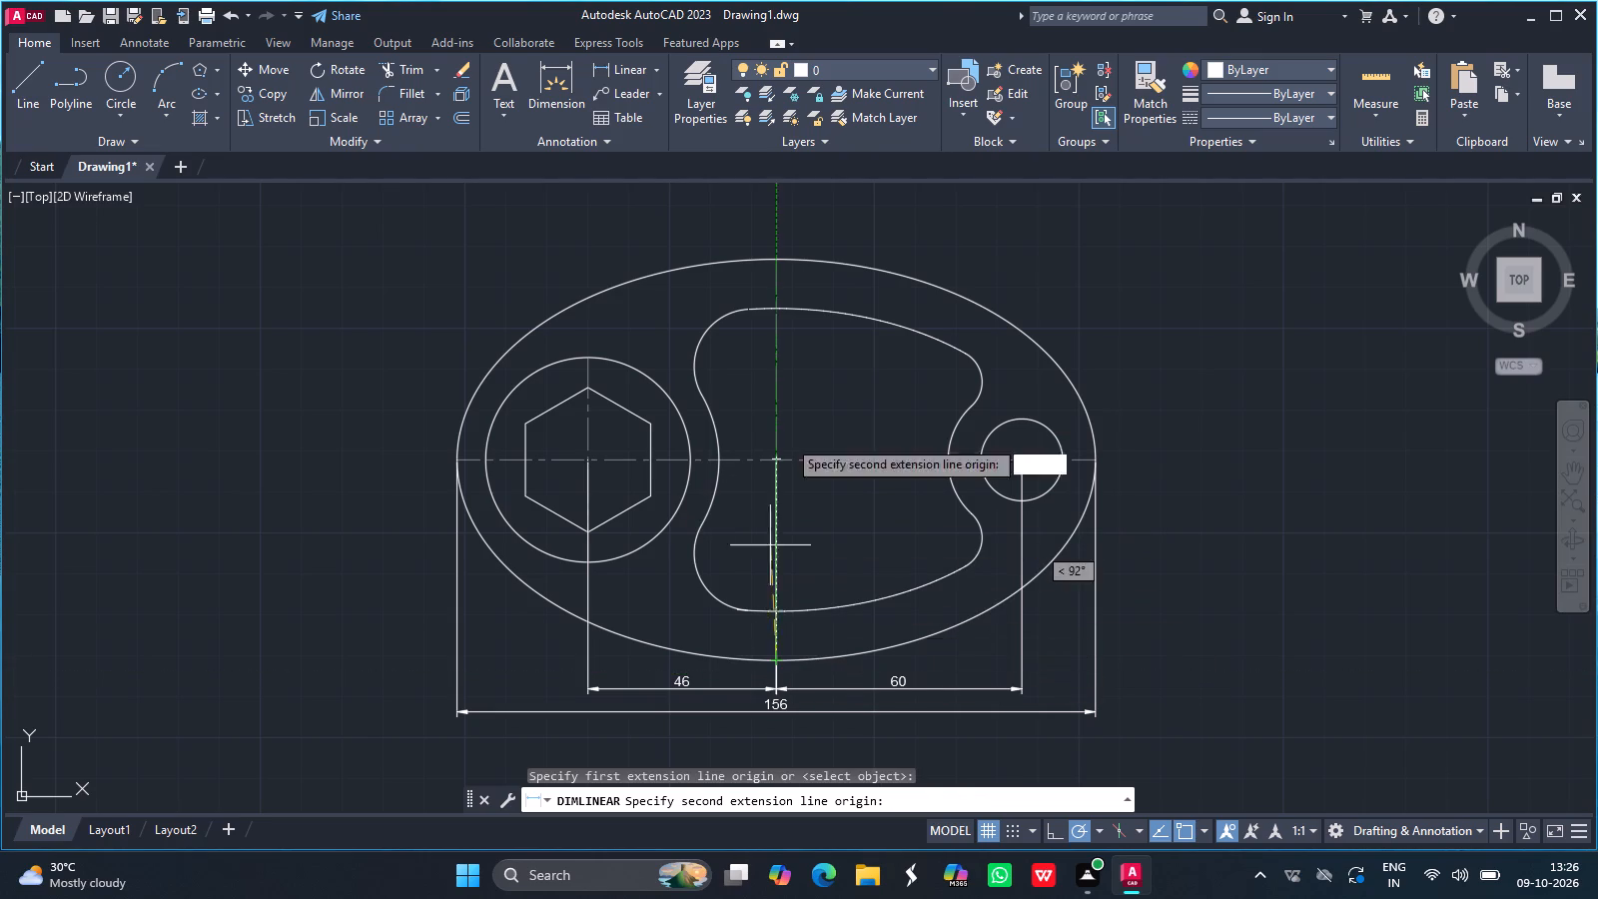
{"action": "left_click_drag", "start_coordinate": [777, 259], "coordinate": [486, 292]}
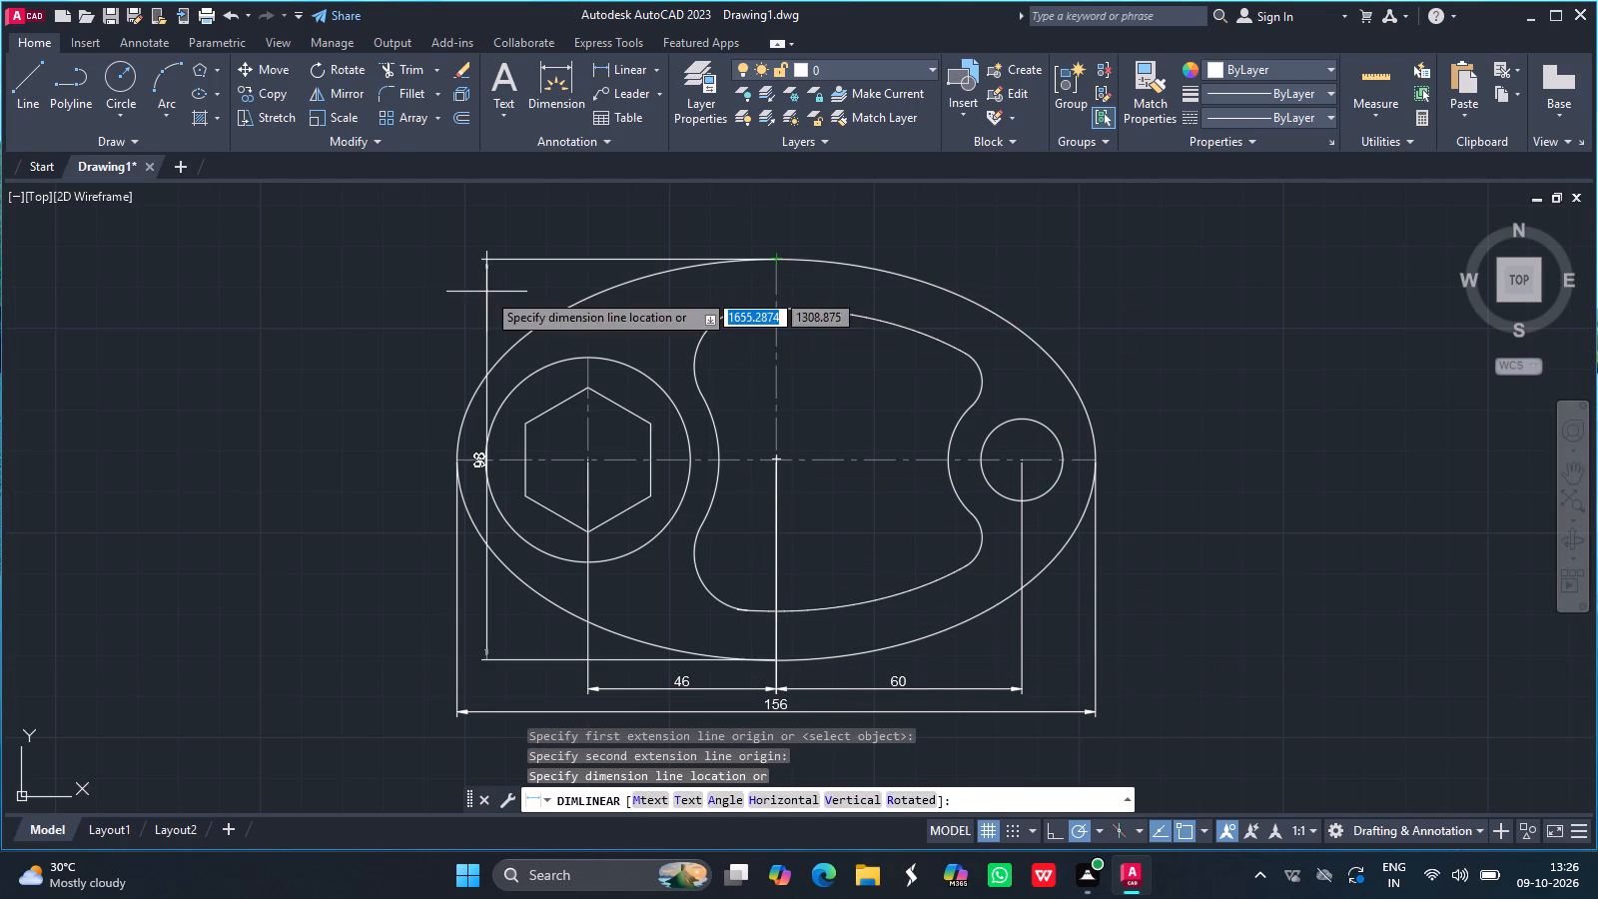
{"action": "left_click", "coordinate": [408, 329]}
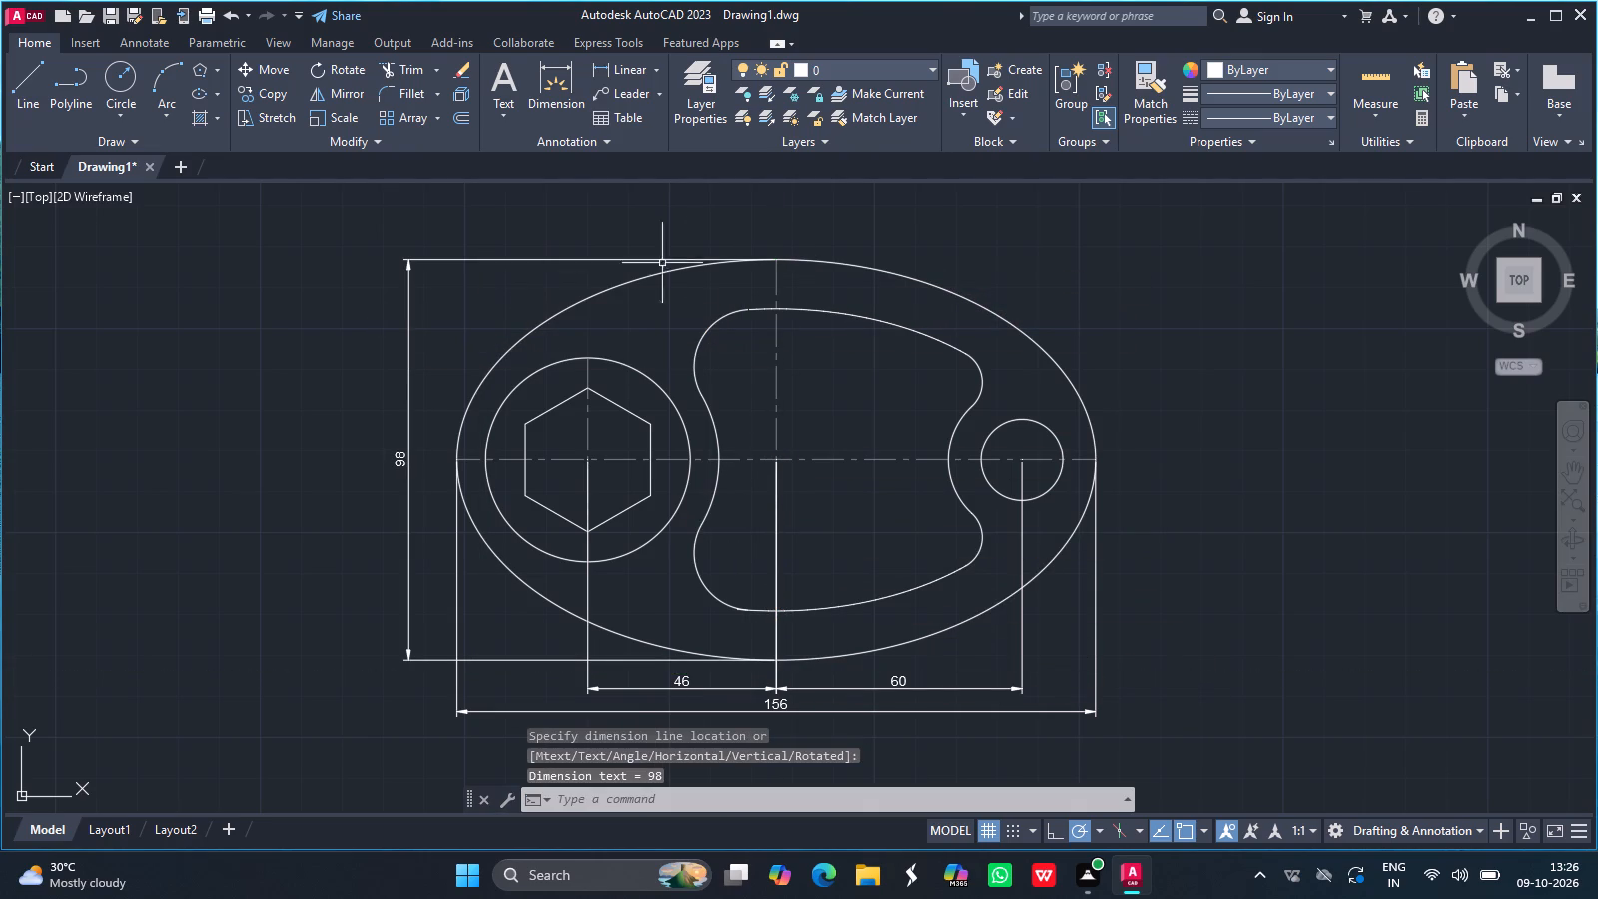
Add an aligned dimension from the hexagon's lower-left vertex to its top vertex, placed outside the ellipse at the upper left.
{"action": "left_click", "coordinate": [658, 69]}
{"action": "left_click", "coordinate": [635, 139]}
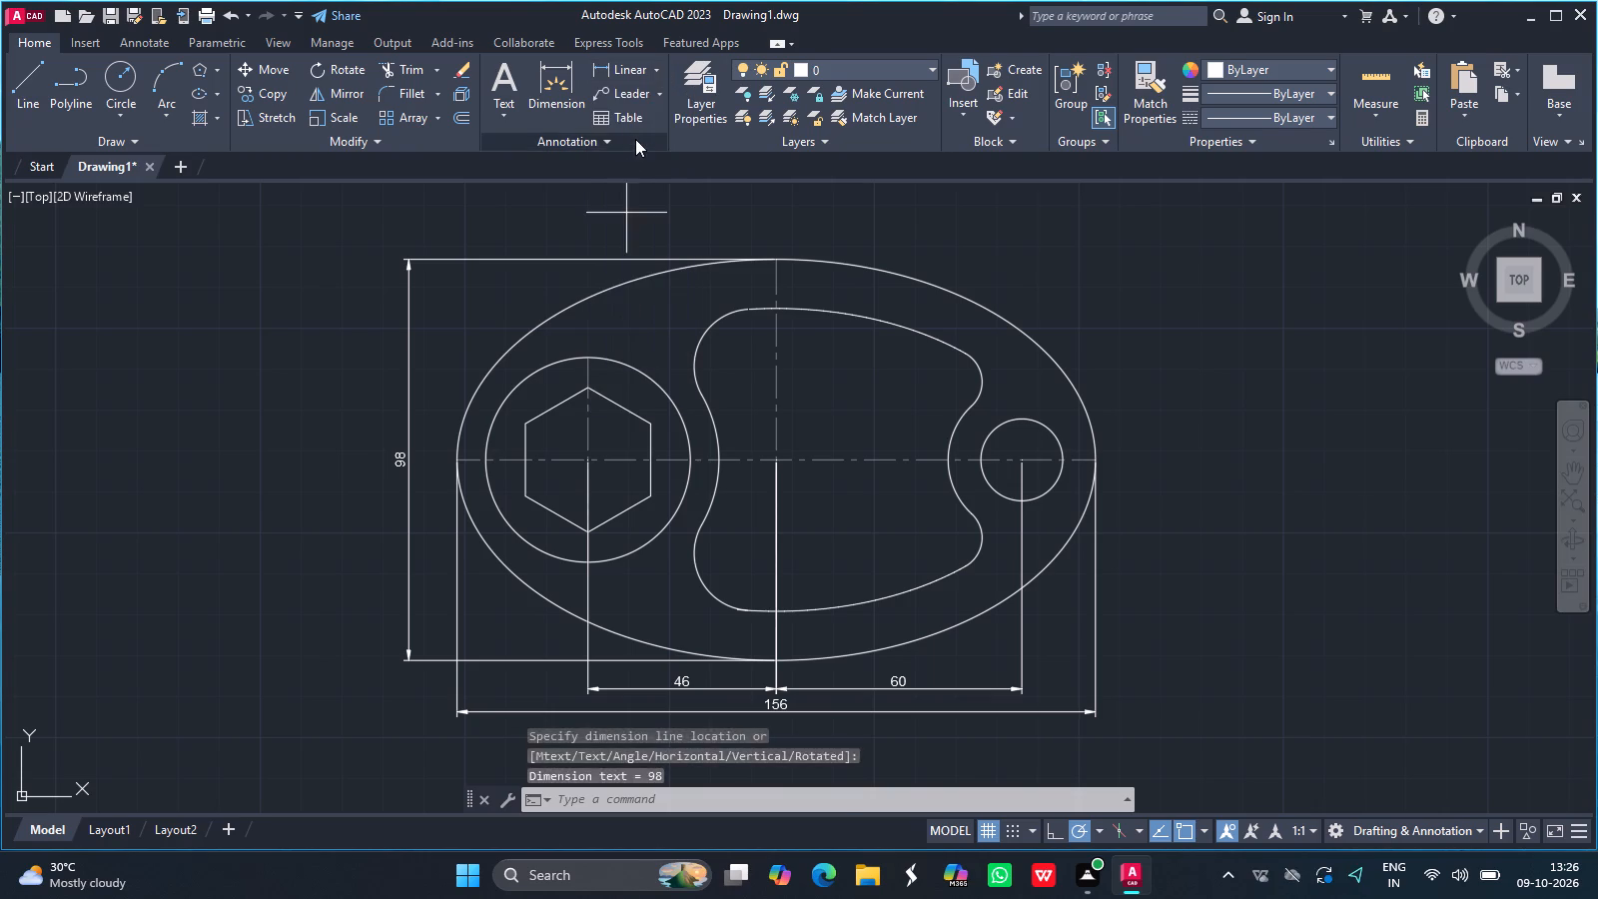
{"action": "left_click_drag", "start_coordinate": [526, 495], "coordinate": [585, 390]}
{"action": "left_click_drag", "start_coordinate": [585, 390], "coordinate": [559, 390]}
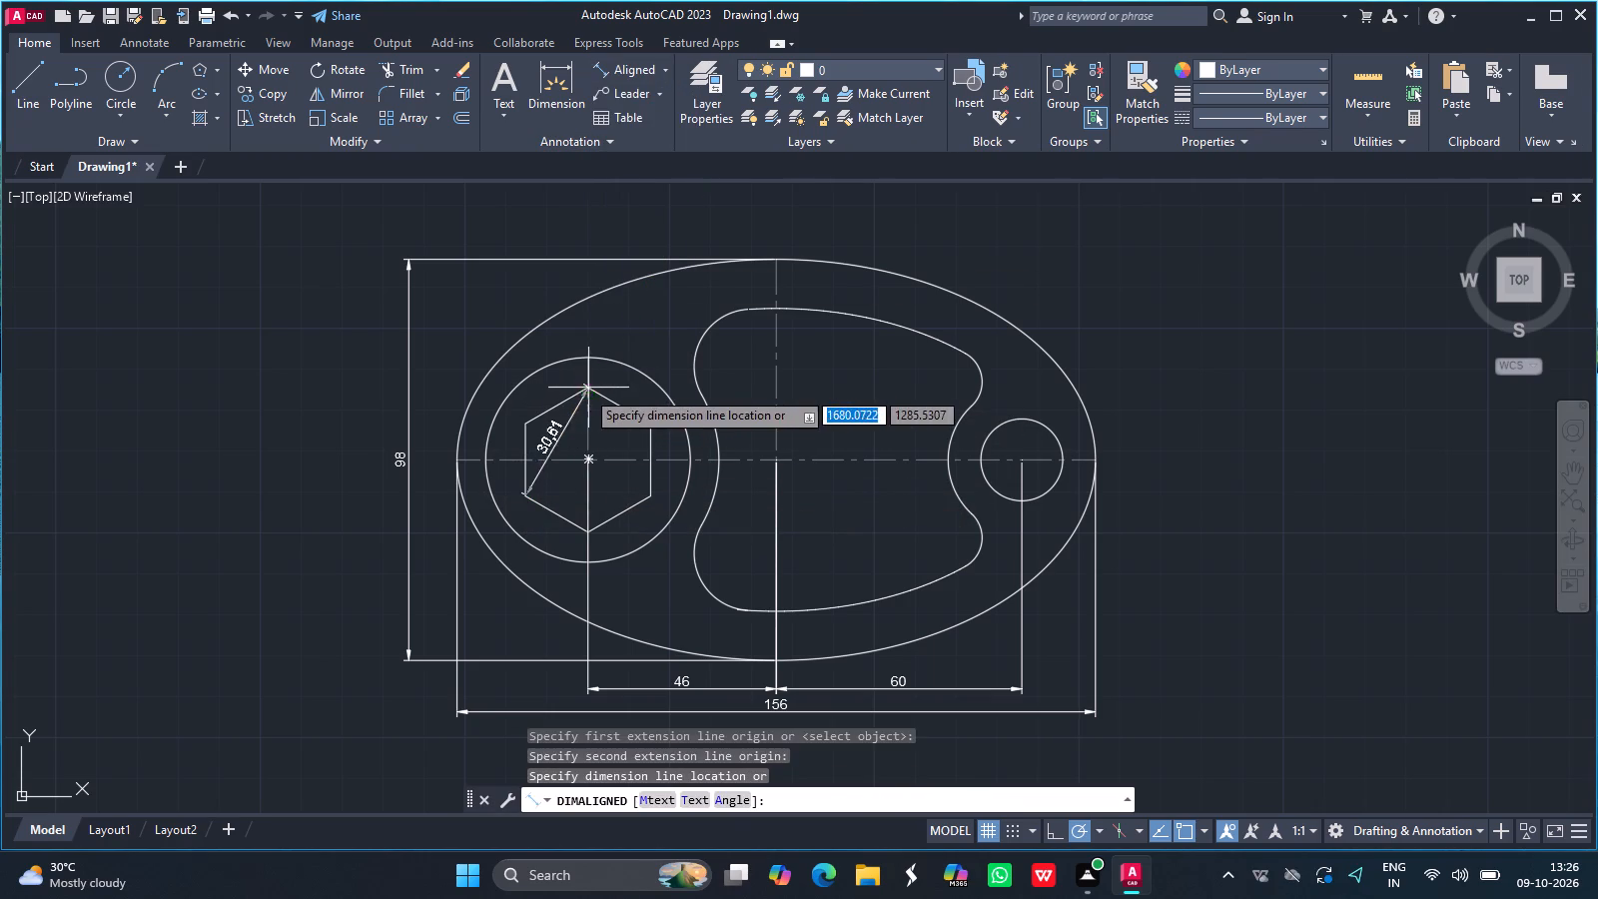
{"action": "left_click_drag", "start_coordinate": [559, 390], "coordinate": [477, 357]}
{"action": "left_click_drag", "start_coordinate": [477, 357], "coordinate": [469, 367]}
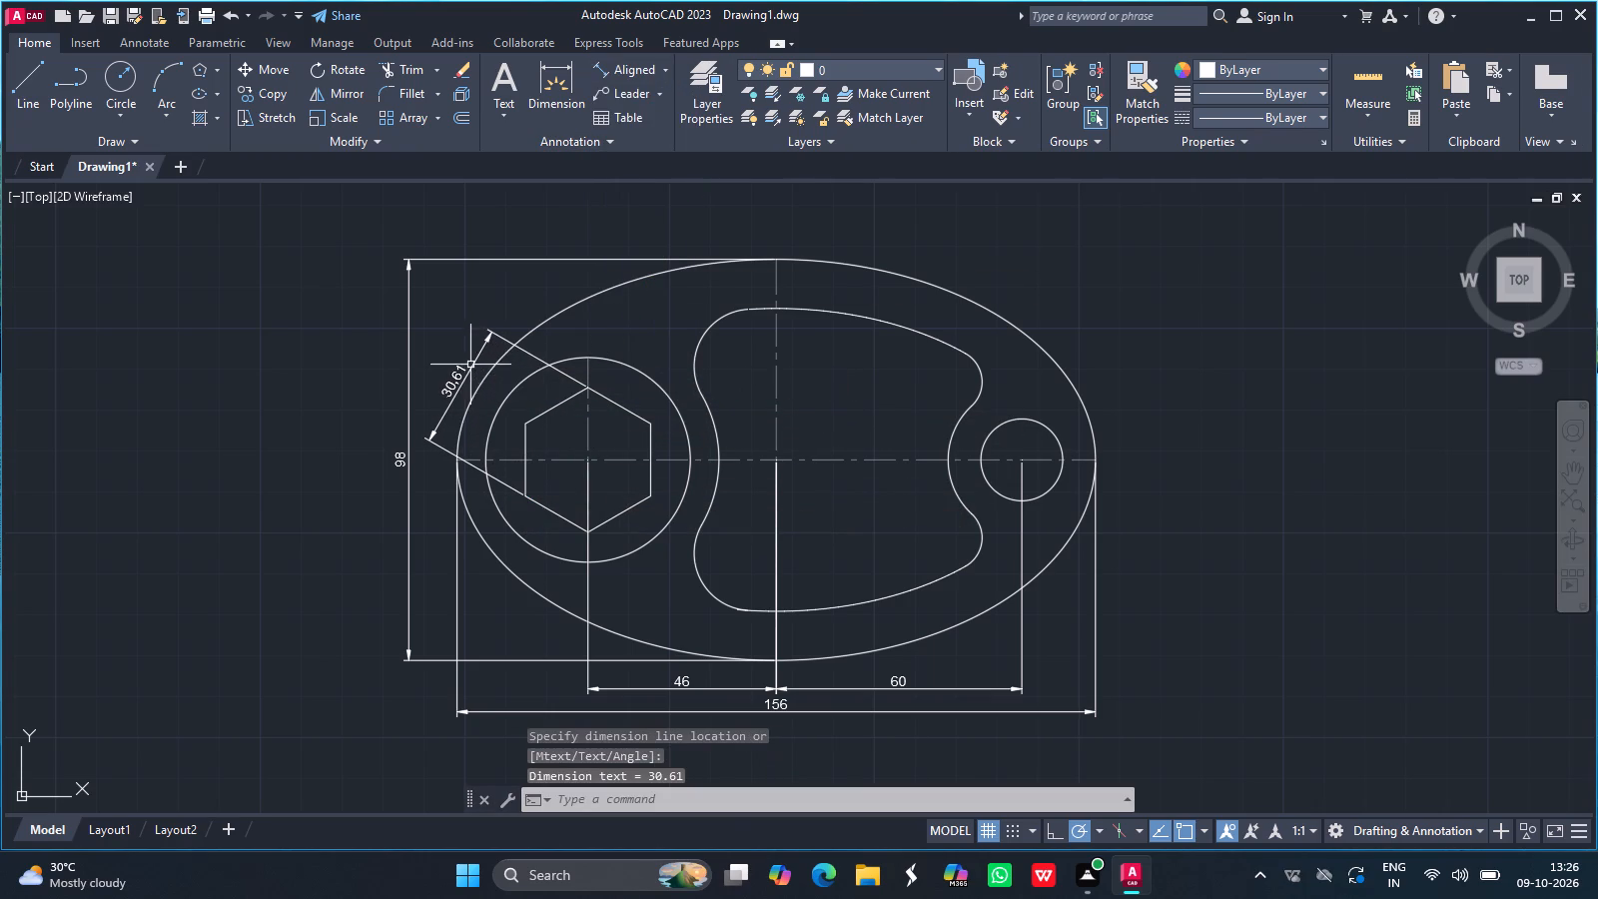
Set the precision of the hexagon's aligned dimension to 0 decimal places.
{"action": "left_click_drag", "start_coordinate": [469, 367], "coordinate": [461, 376]}
{"action": "left_click", "coordinate": [461, 376]}
{"action": "right_click", "coordinate": [461, 376]}
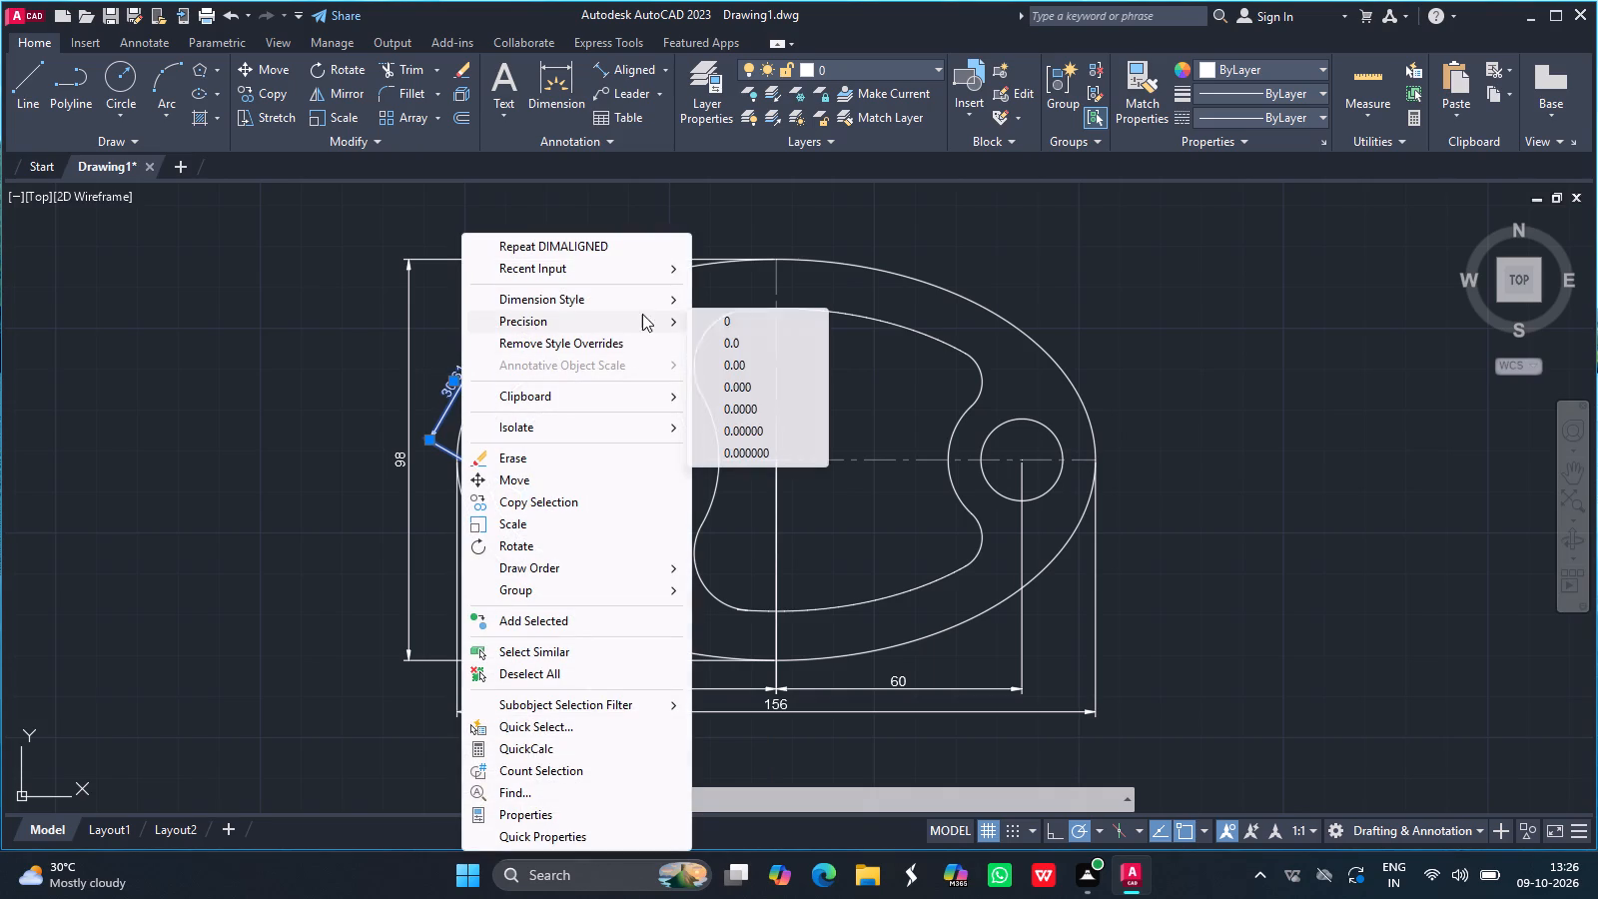
{"action": "left_click", "coordinate": [704, 322]}
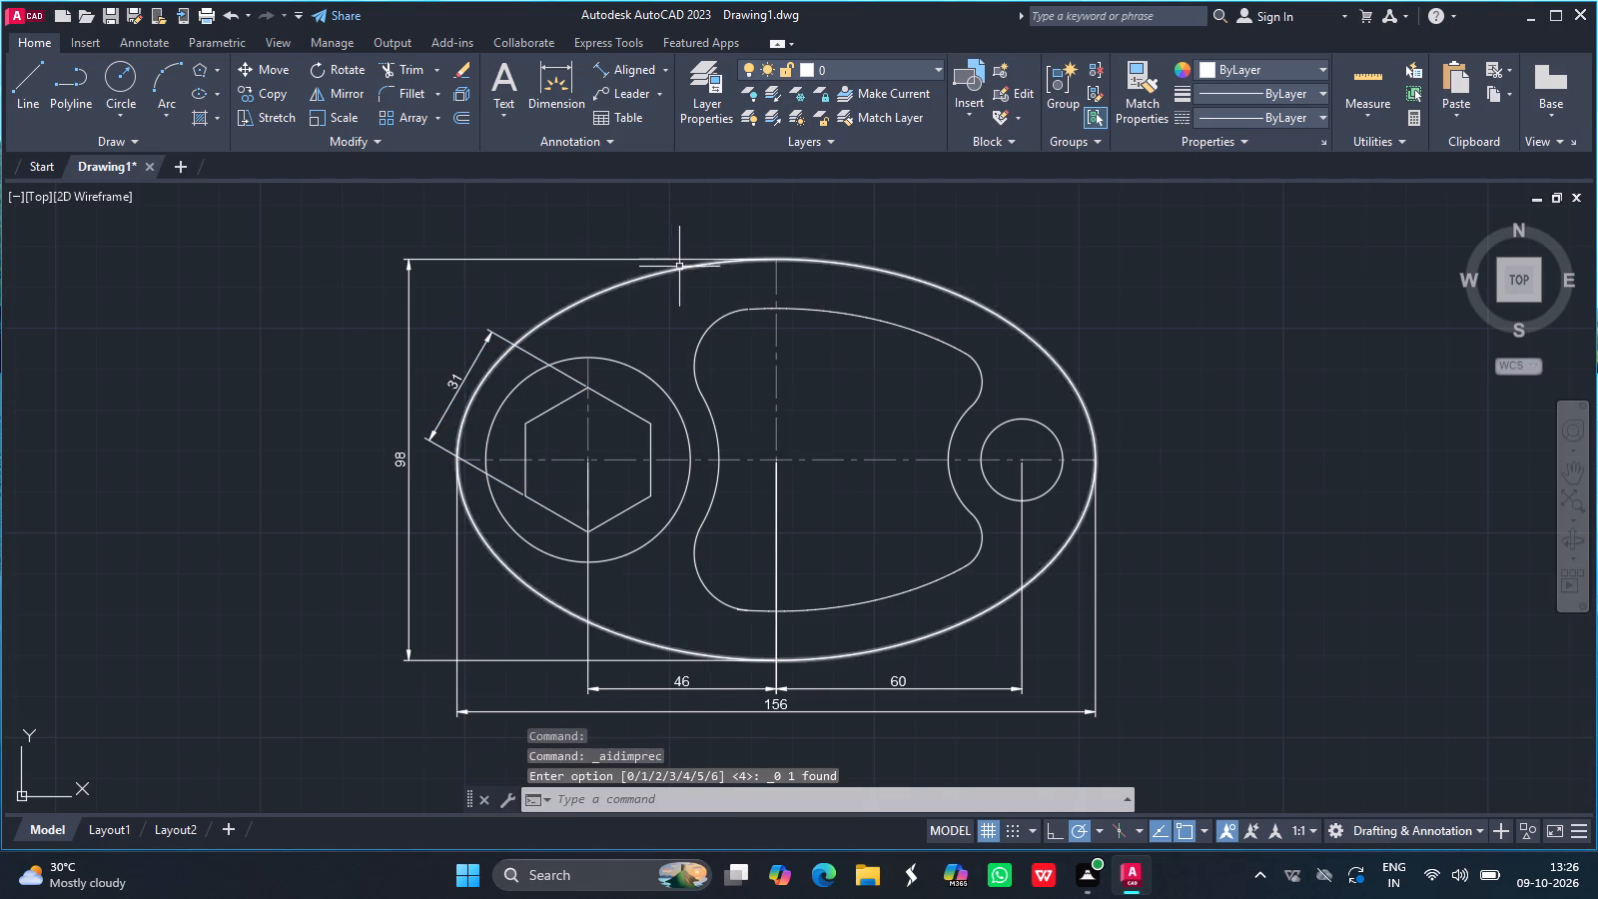
Add radius dimensions to the inner outline's upper-left fillet and its left concave arc, with the text inside the outline.
{"action": "left_click", "coordinate": [664, 70]}
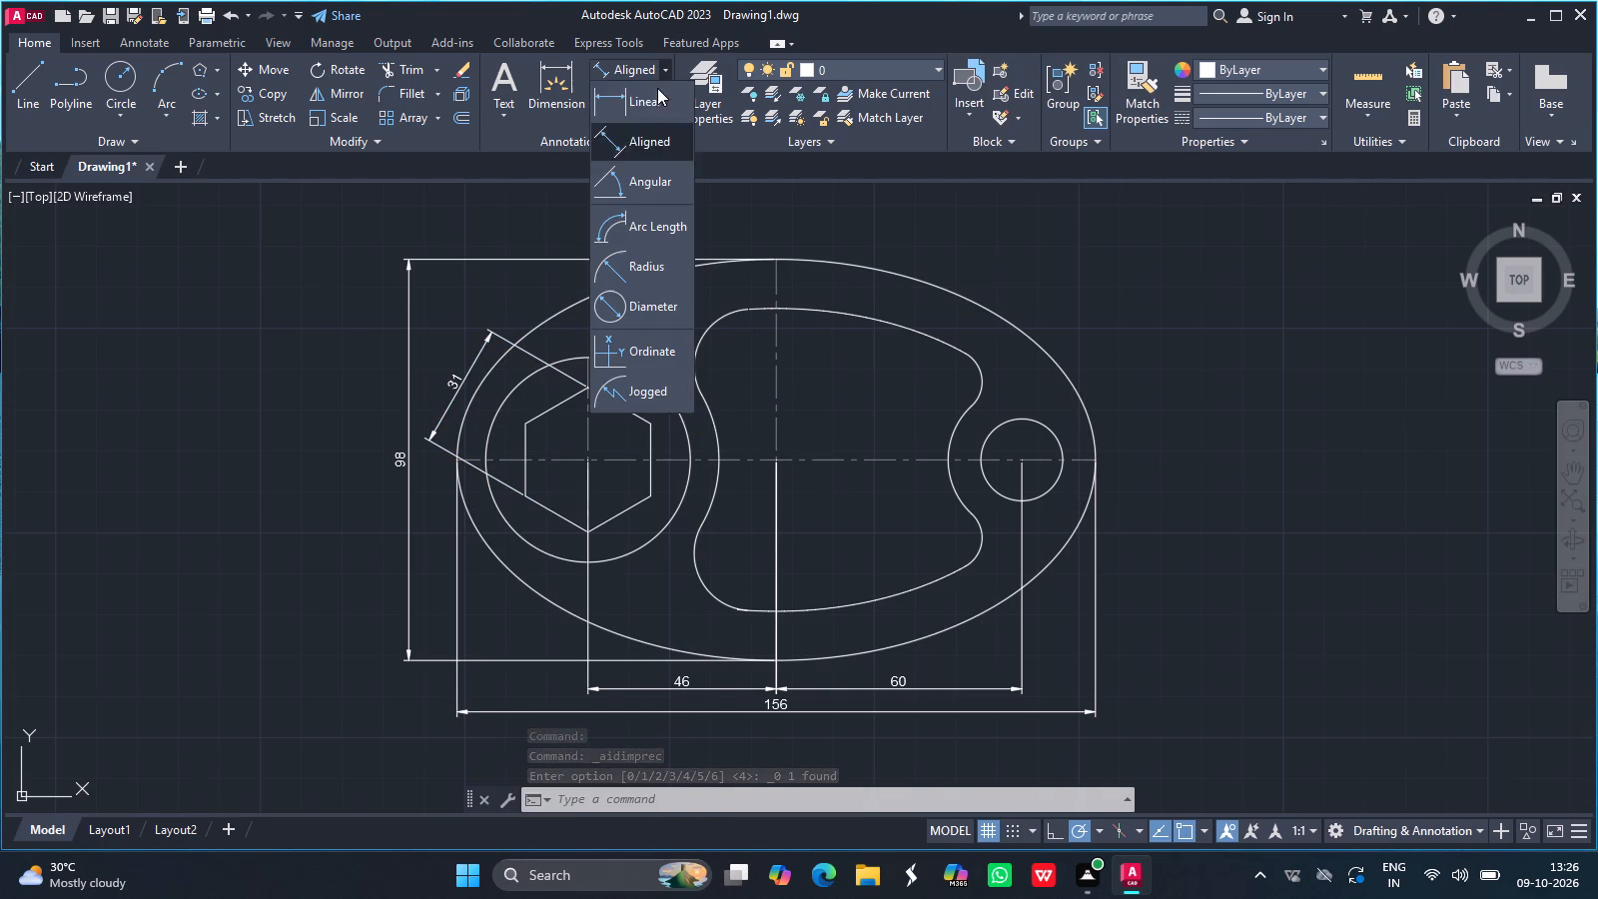
{"action": "left_click", "coordinate": [637, 256]}
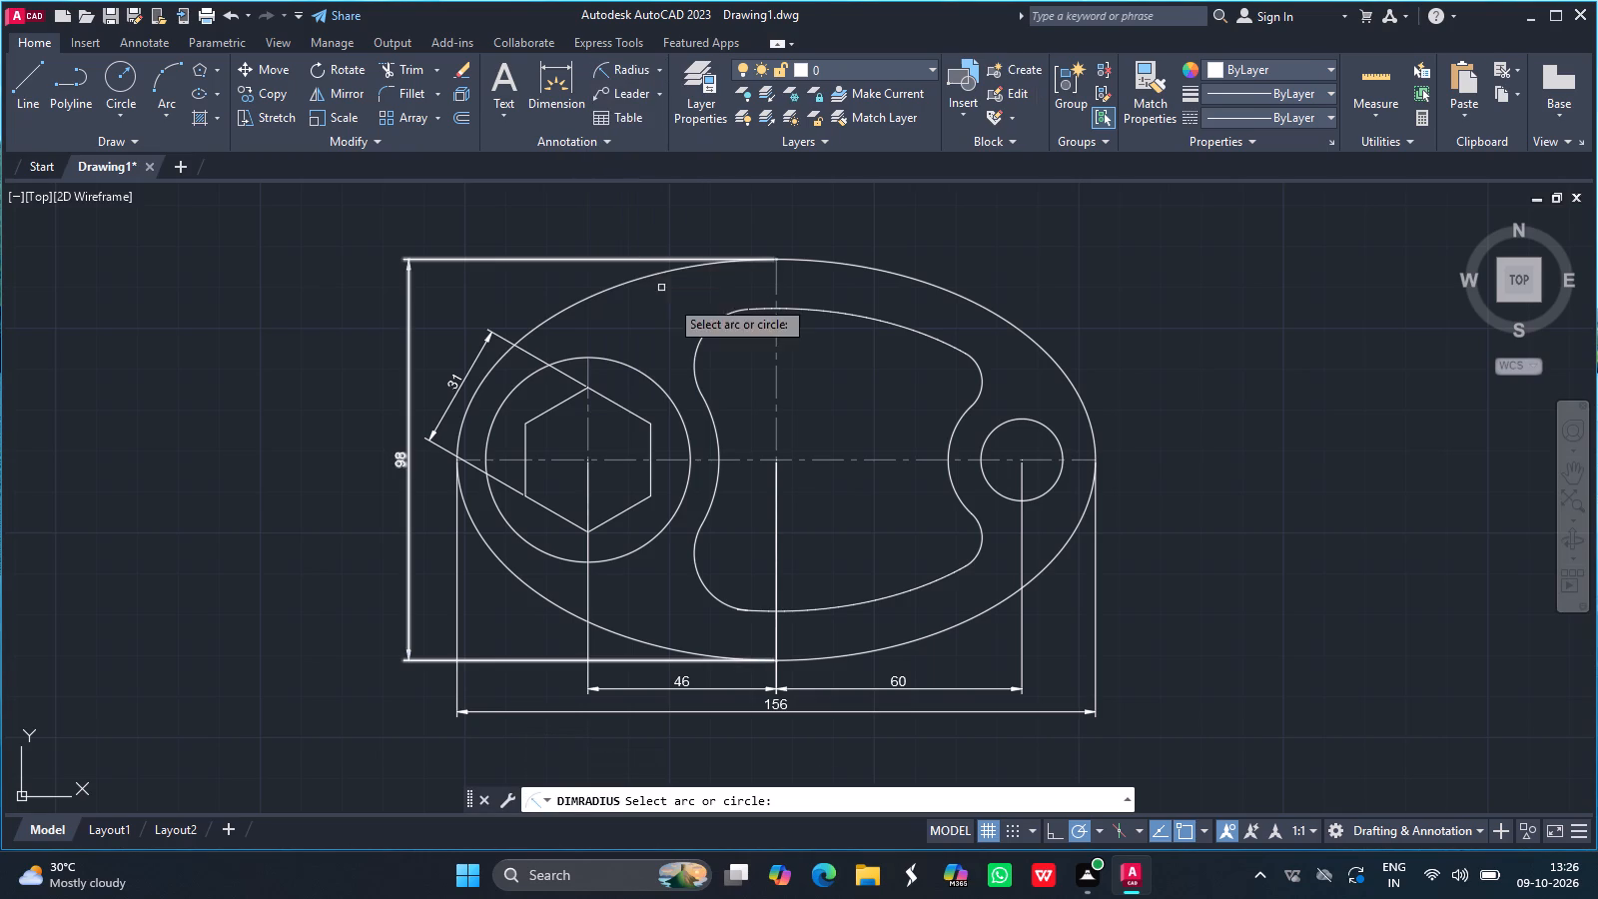
{"action": "left_click_drag", "start_coordinate": [710, 330], "coordinate": [719, 348]}
{"action": "left_click", "coordinate": [719, 348]}
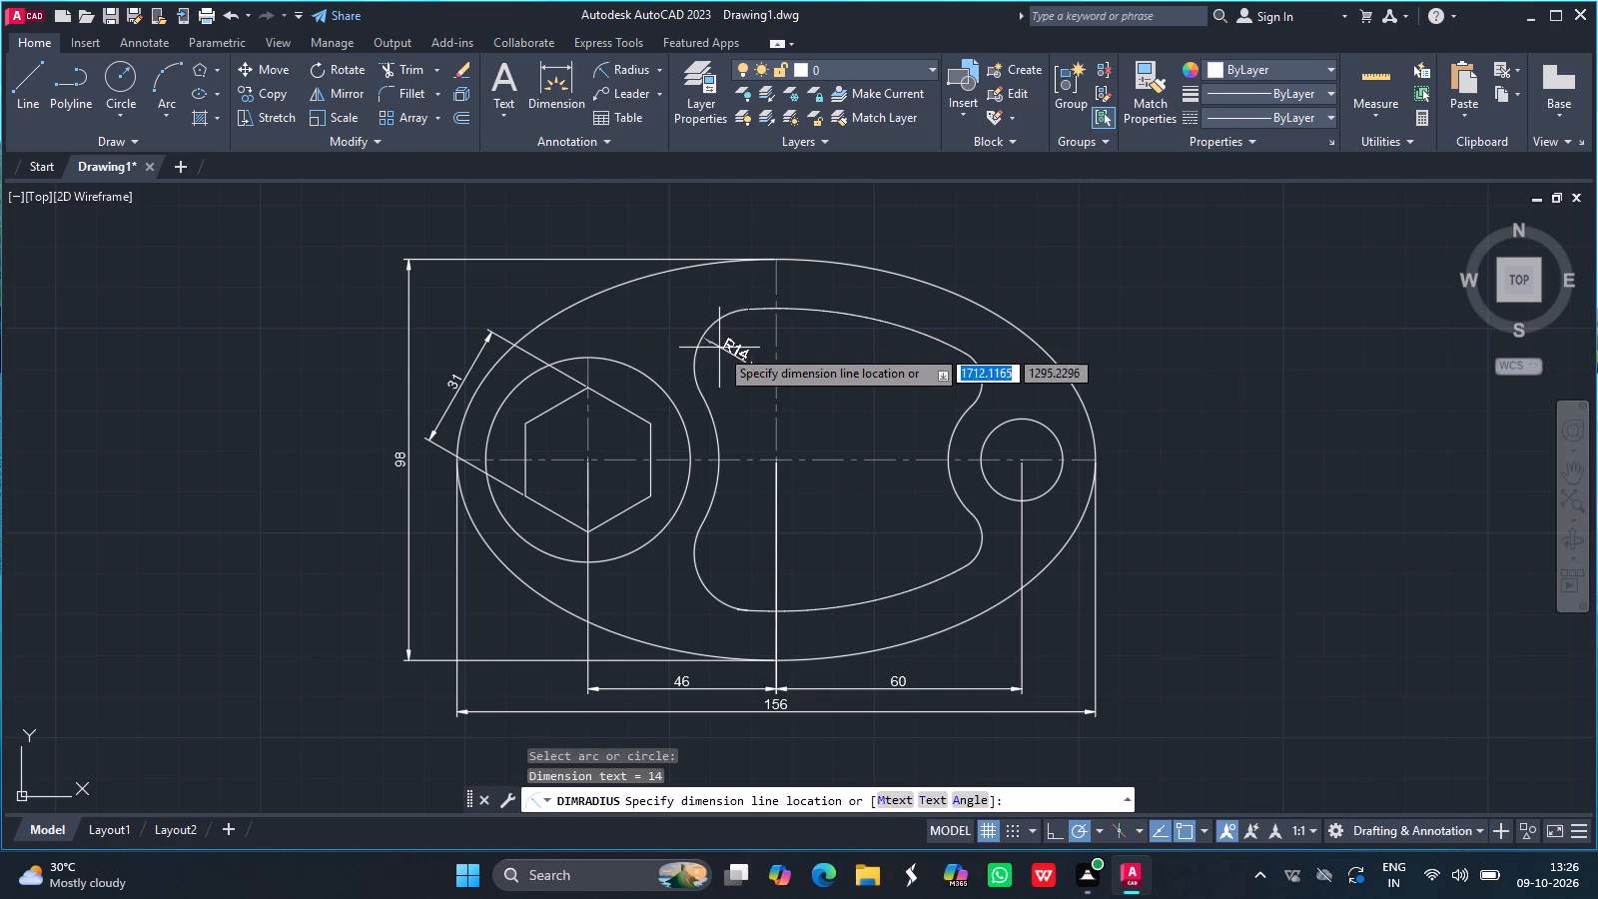
{"action": "left_click", "coordinate": [625, 70]}
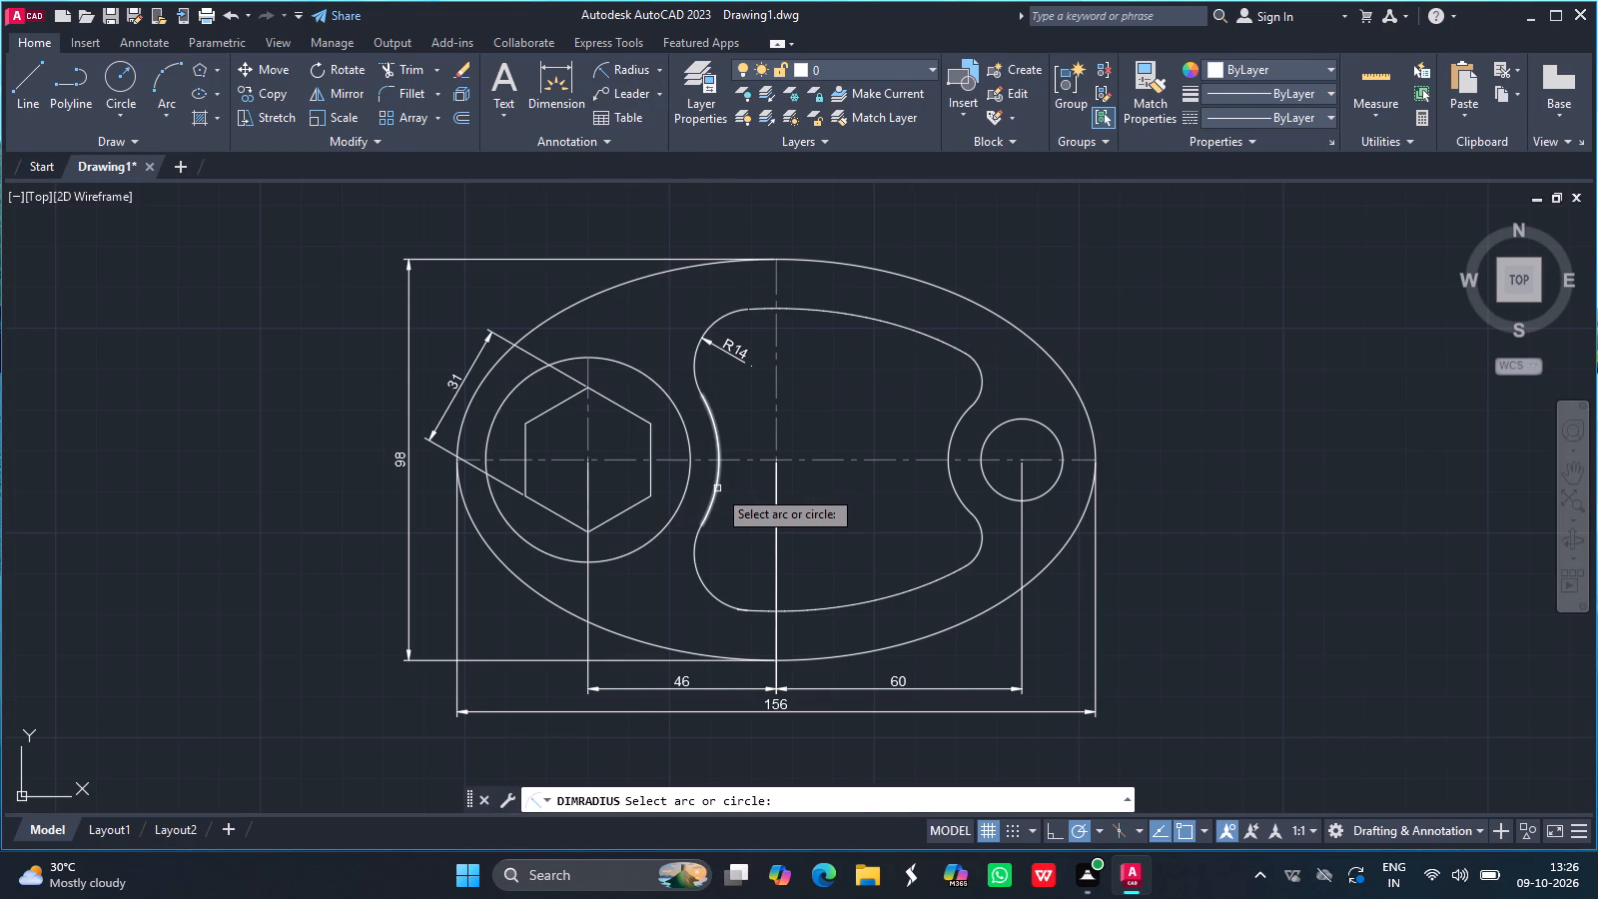
{"action": "left_click_drag", "start_coordinate": [717, 488], "coordinate": [730, 502]}
{"action": "left_click", "coordinate": [730, 502]}
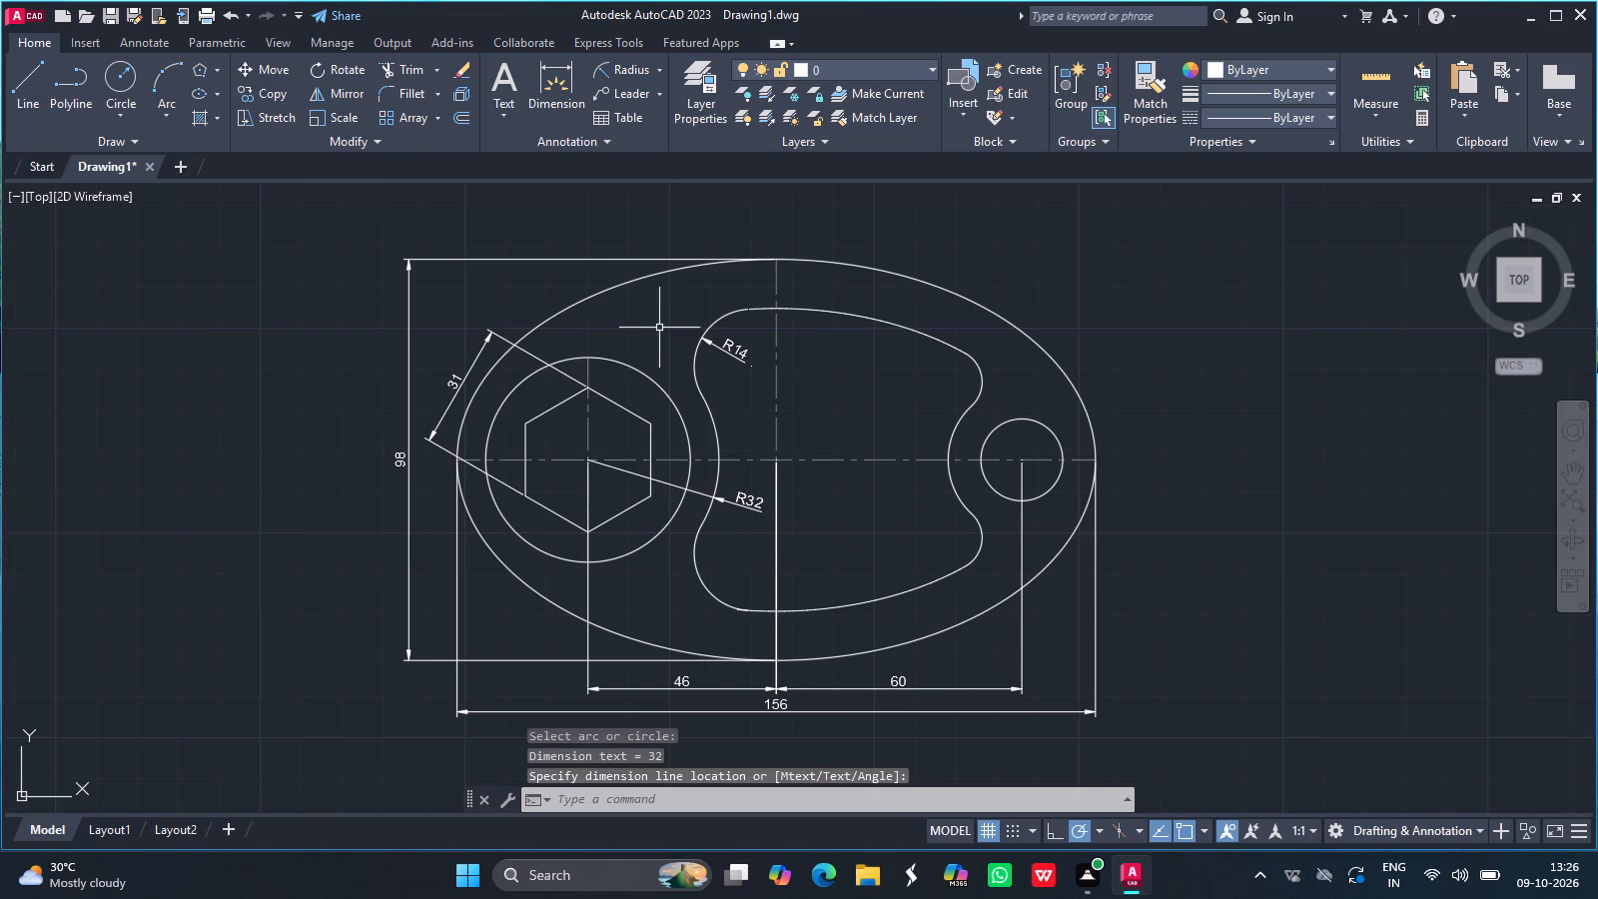
Add radius dimensions to the inner outline's upper-right fillet and its right concave arc, with the text inside the outline.
{"action": "left_click", "coordinate": [626, 69]}
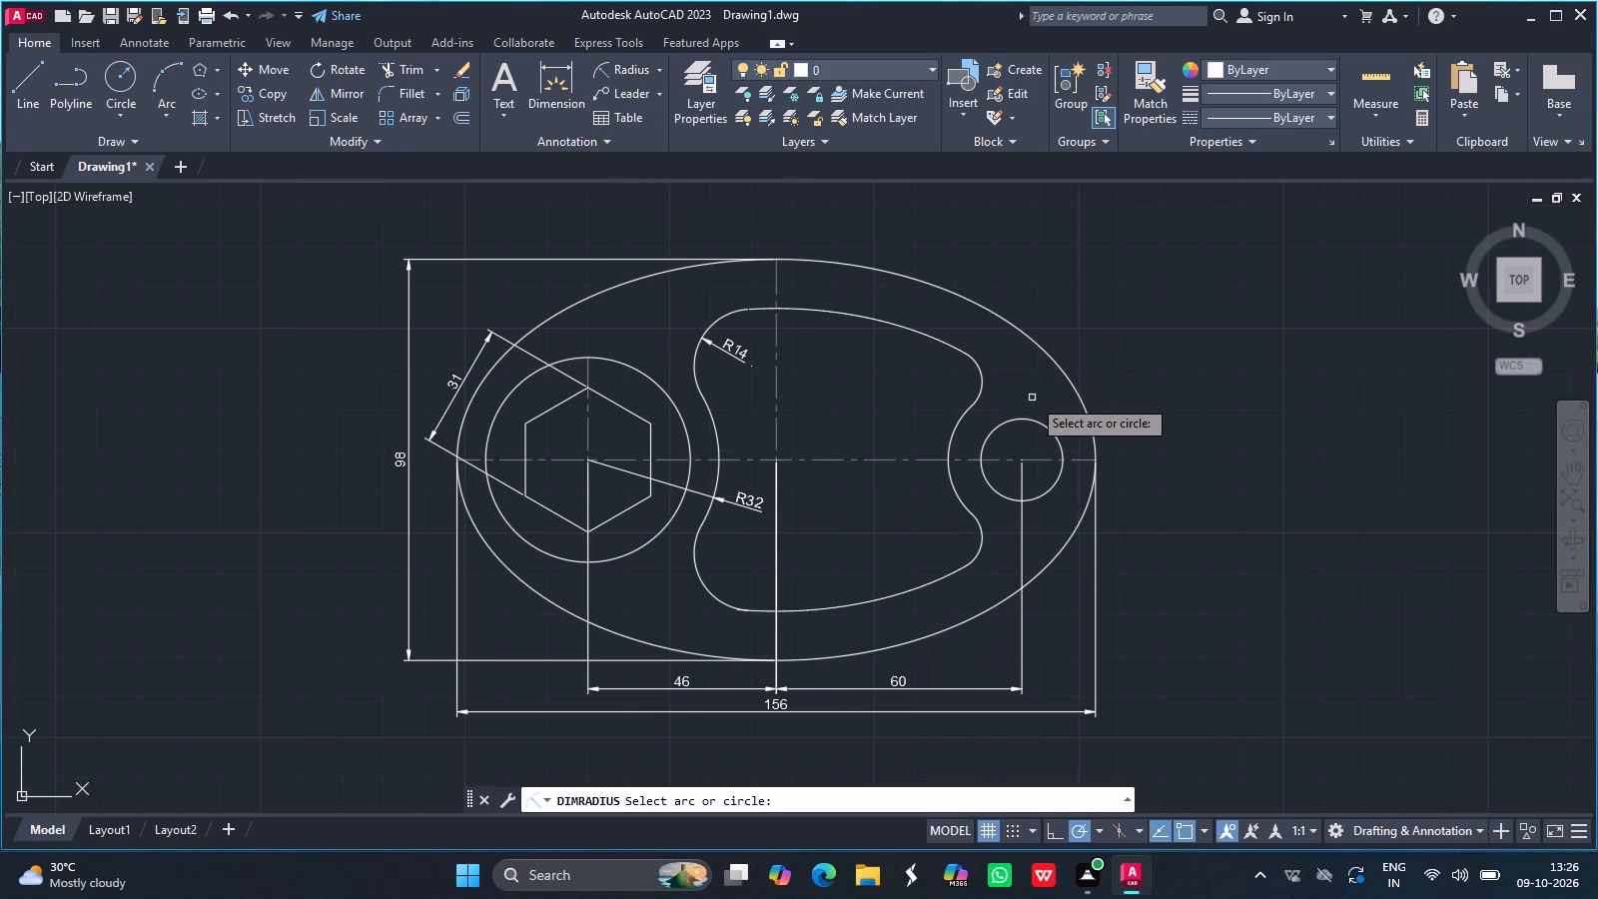
{"action": "left_click", "coordinate": [978, 382]}
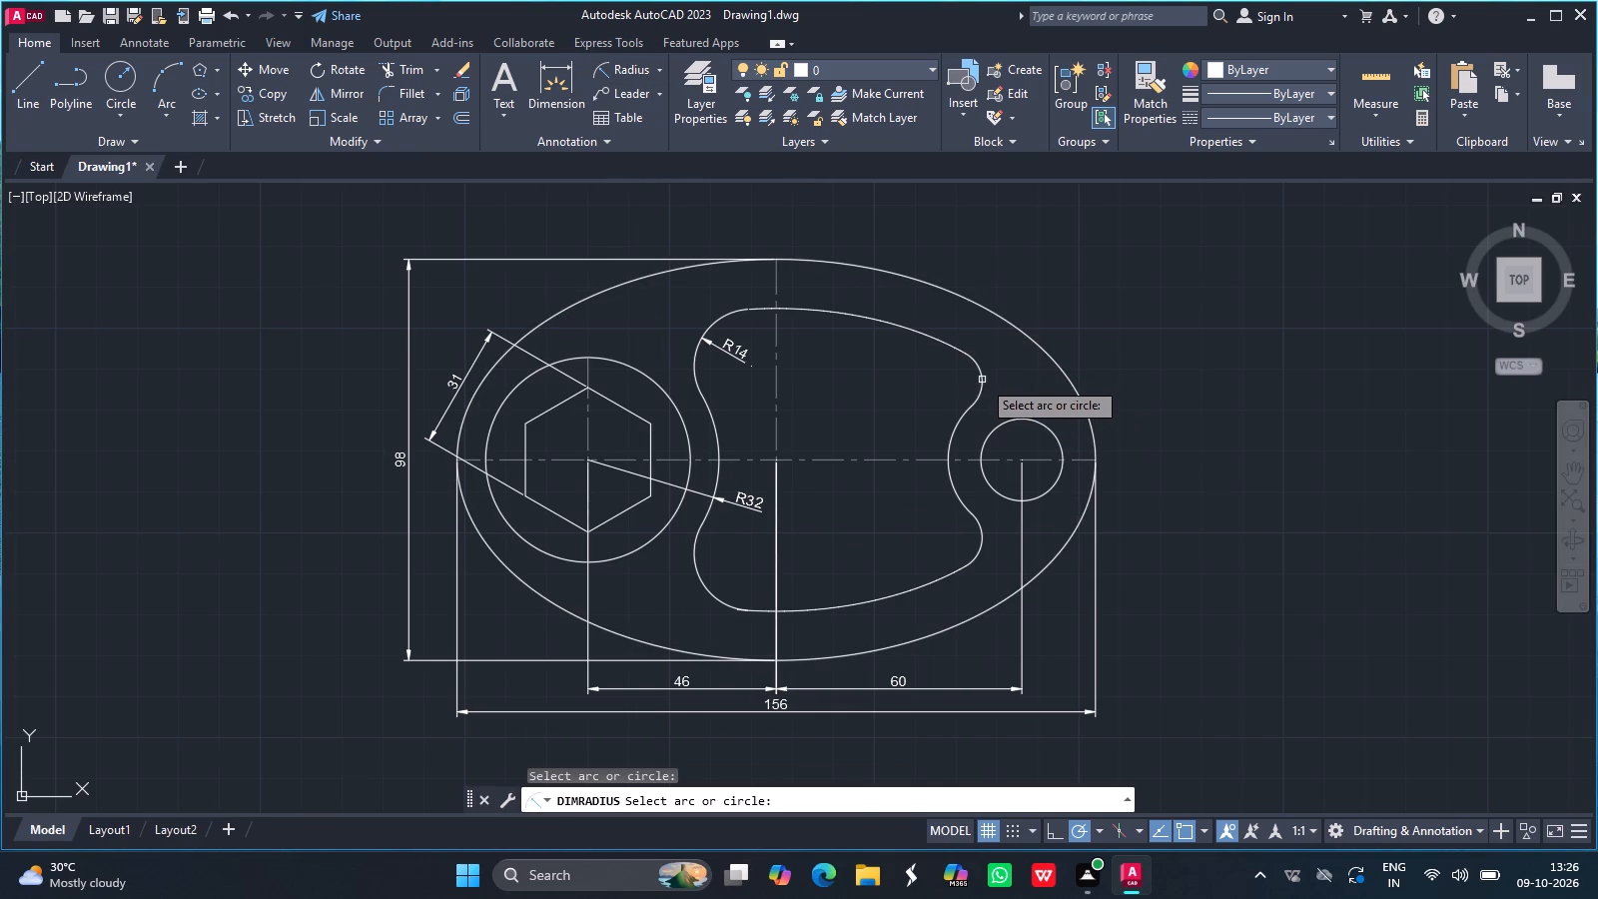
{"action": "left_click_drag", "start_coordinate": [982, 379], "coordinate": [952, 385]}
{"action": "left_click", "coordinate": [952, 385]}
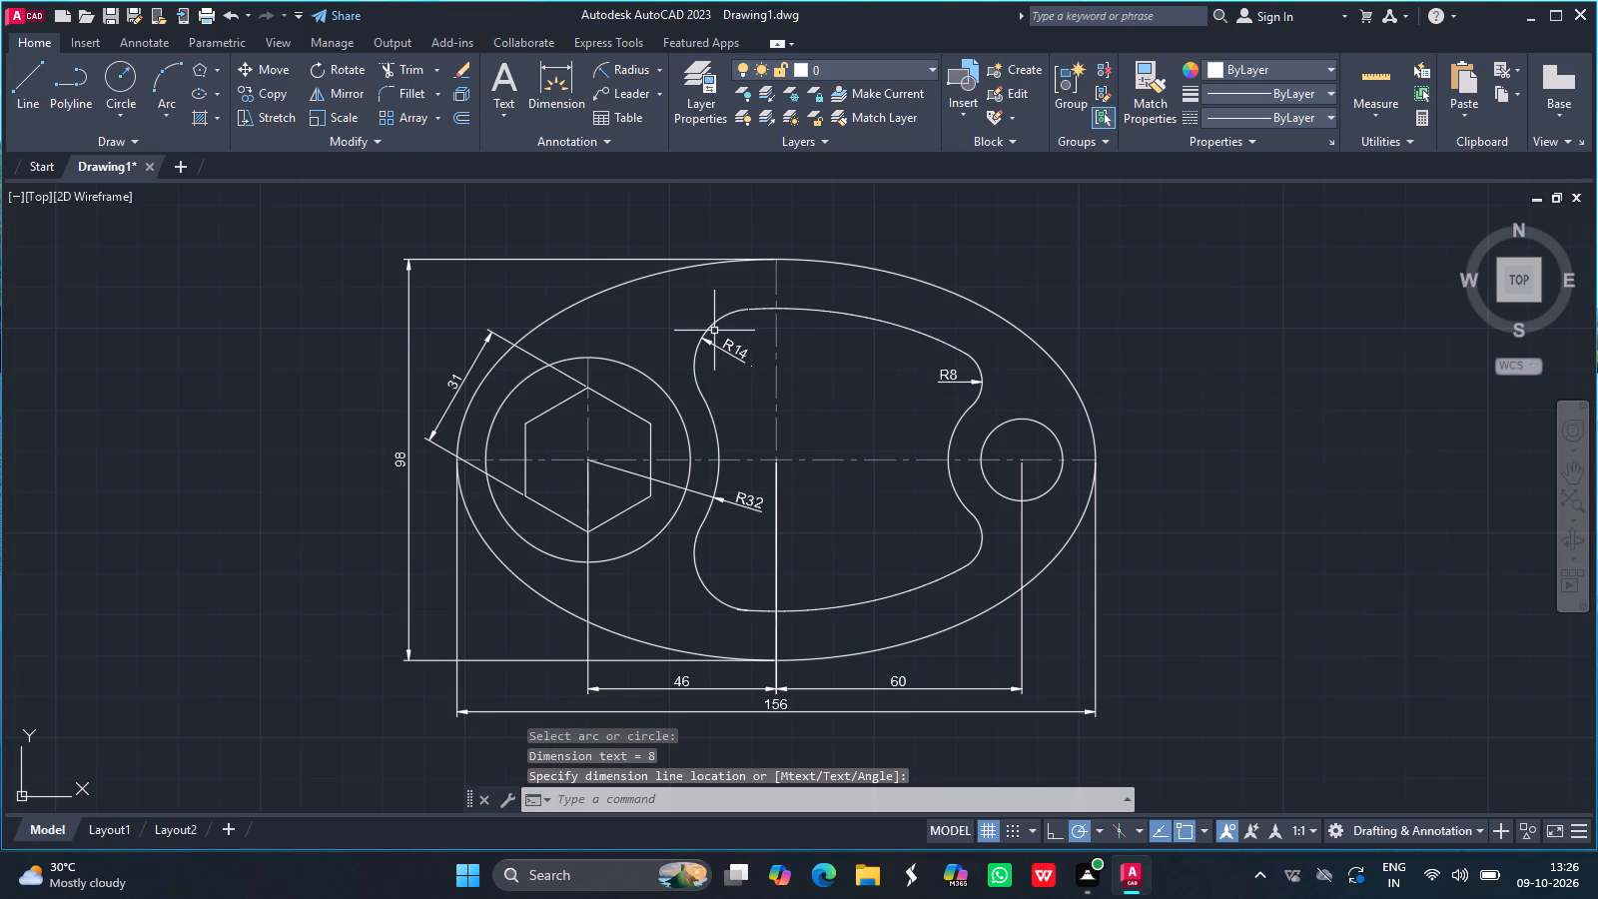
{"action": "left_click", "coordinate": [620, 71]}
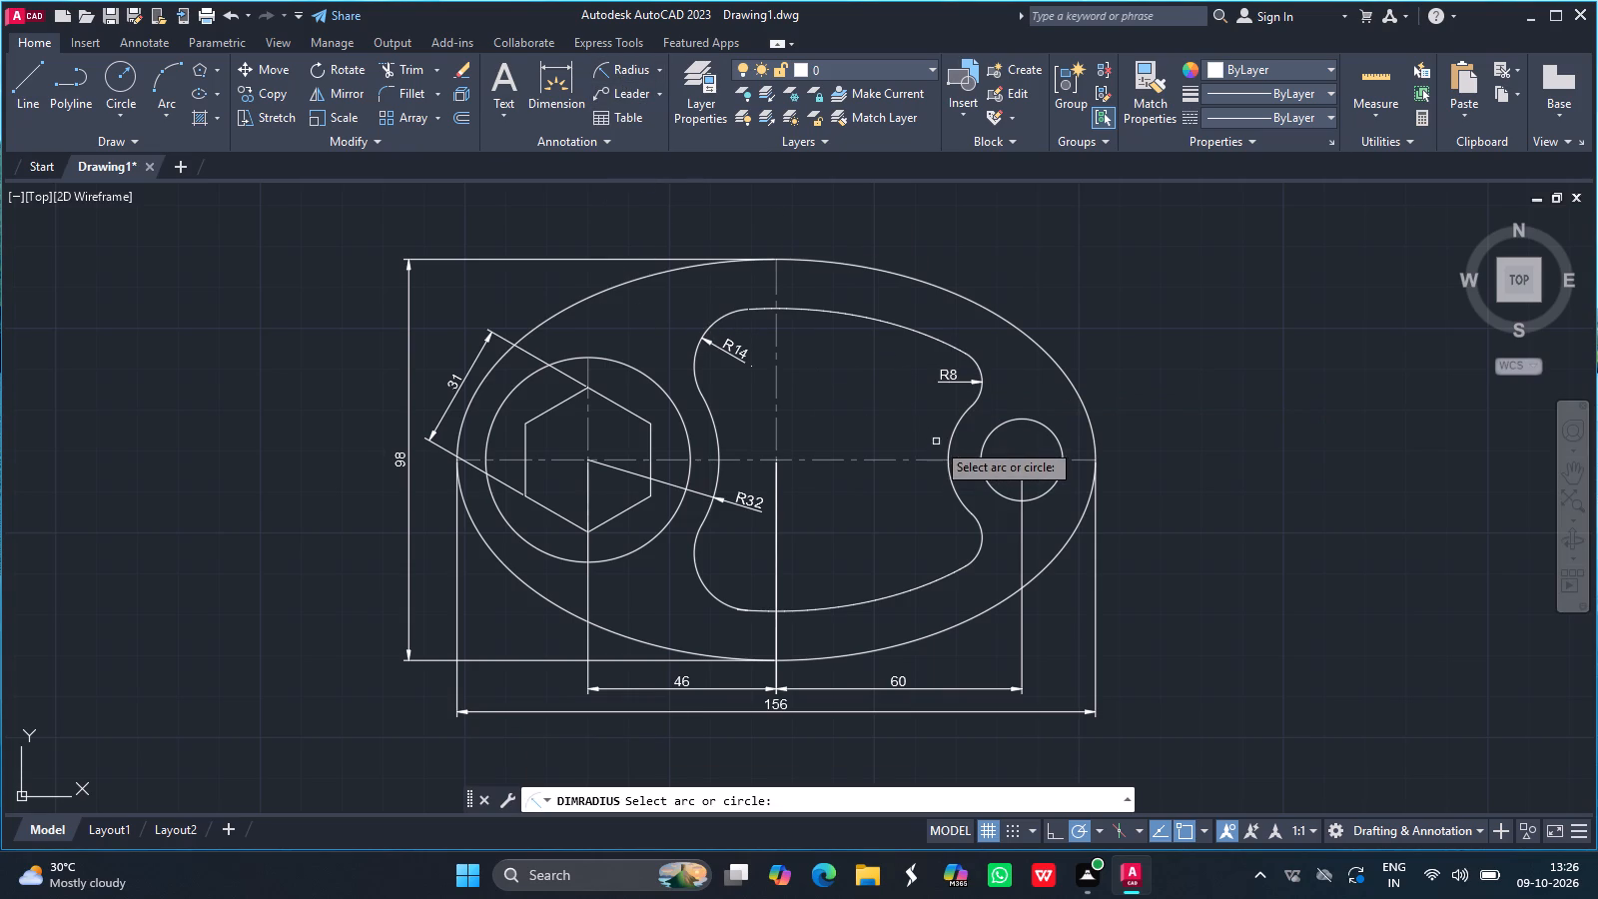
{"action": "left_click_drag", "start_coordinate": [949, 441], "coordinate": [932, 441]}
{"action": "left_click", "coordinate": [932, 441]}
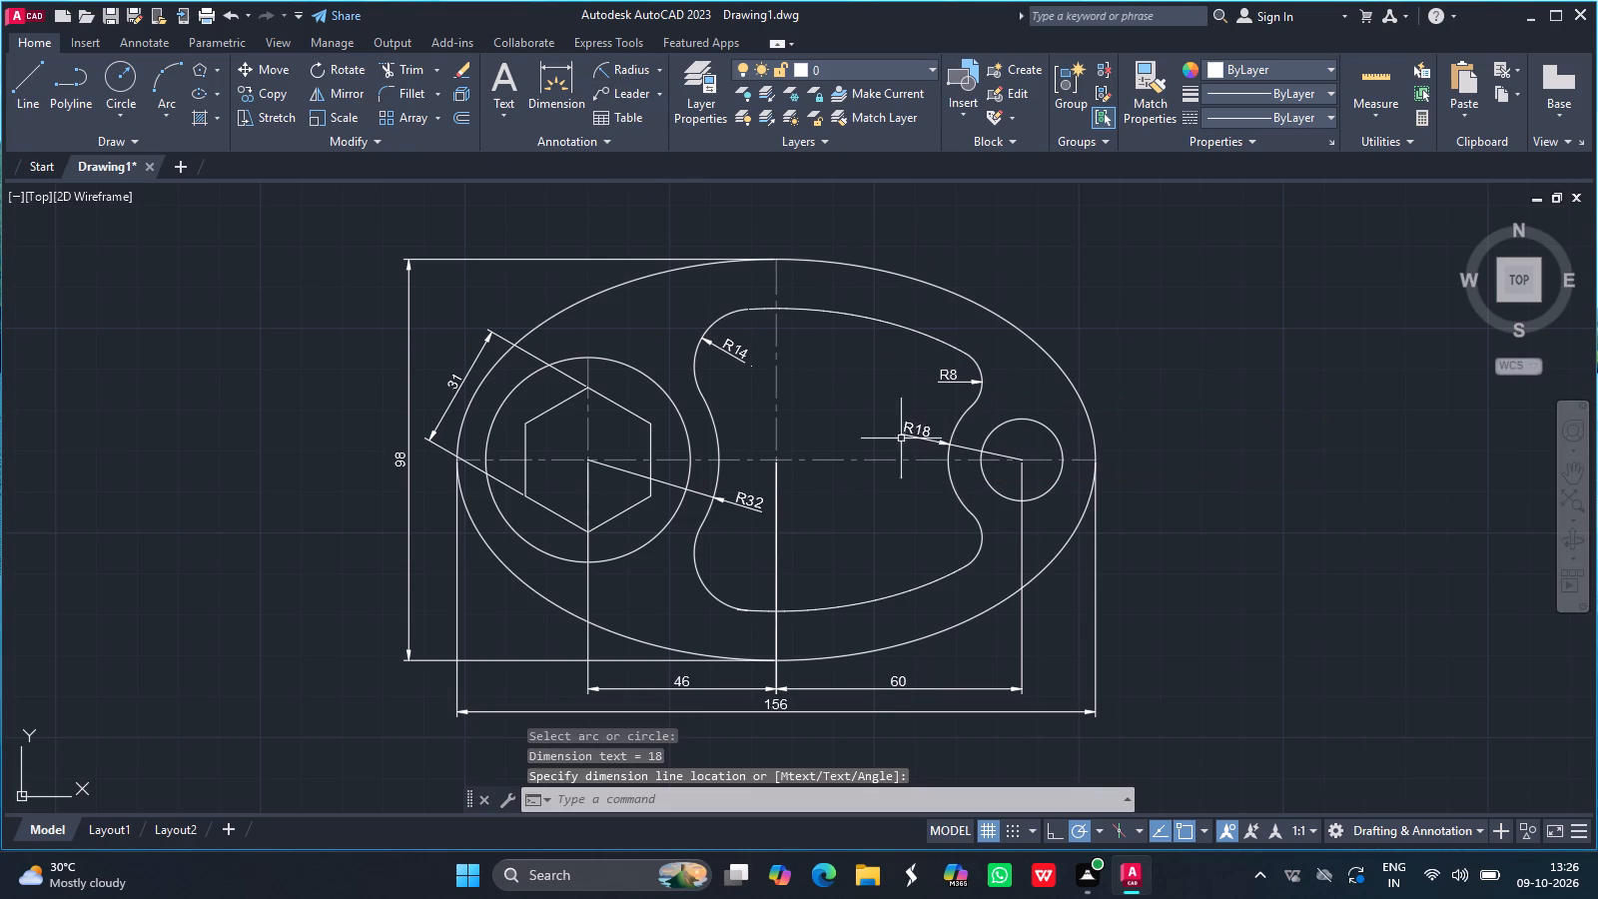
Add a diameter dimension to the small circle near the ellipse's right end, with the text above the circle.
{"action": "left_click", "coordinate": [662, 72]}
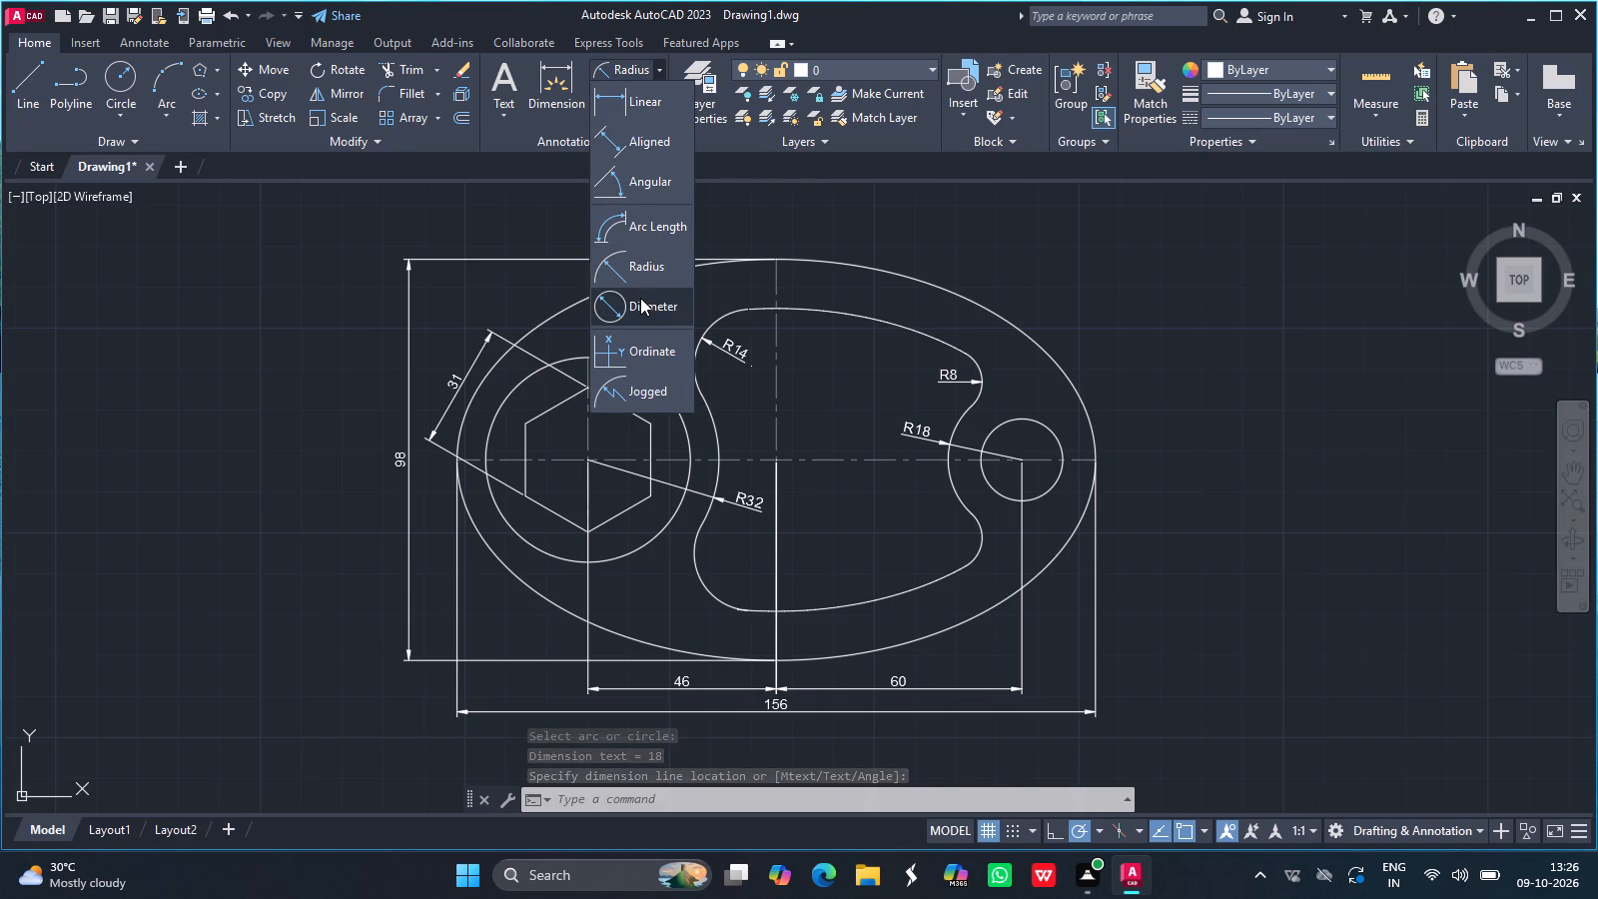
{"action": "left_click", "coordinate": [640, 298]}
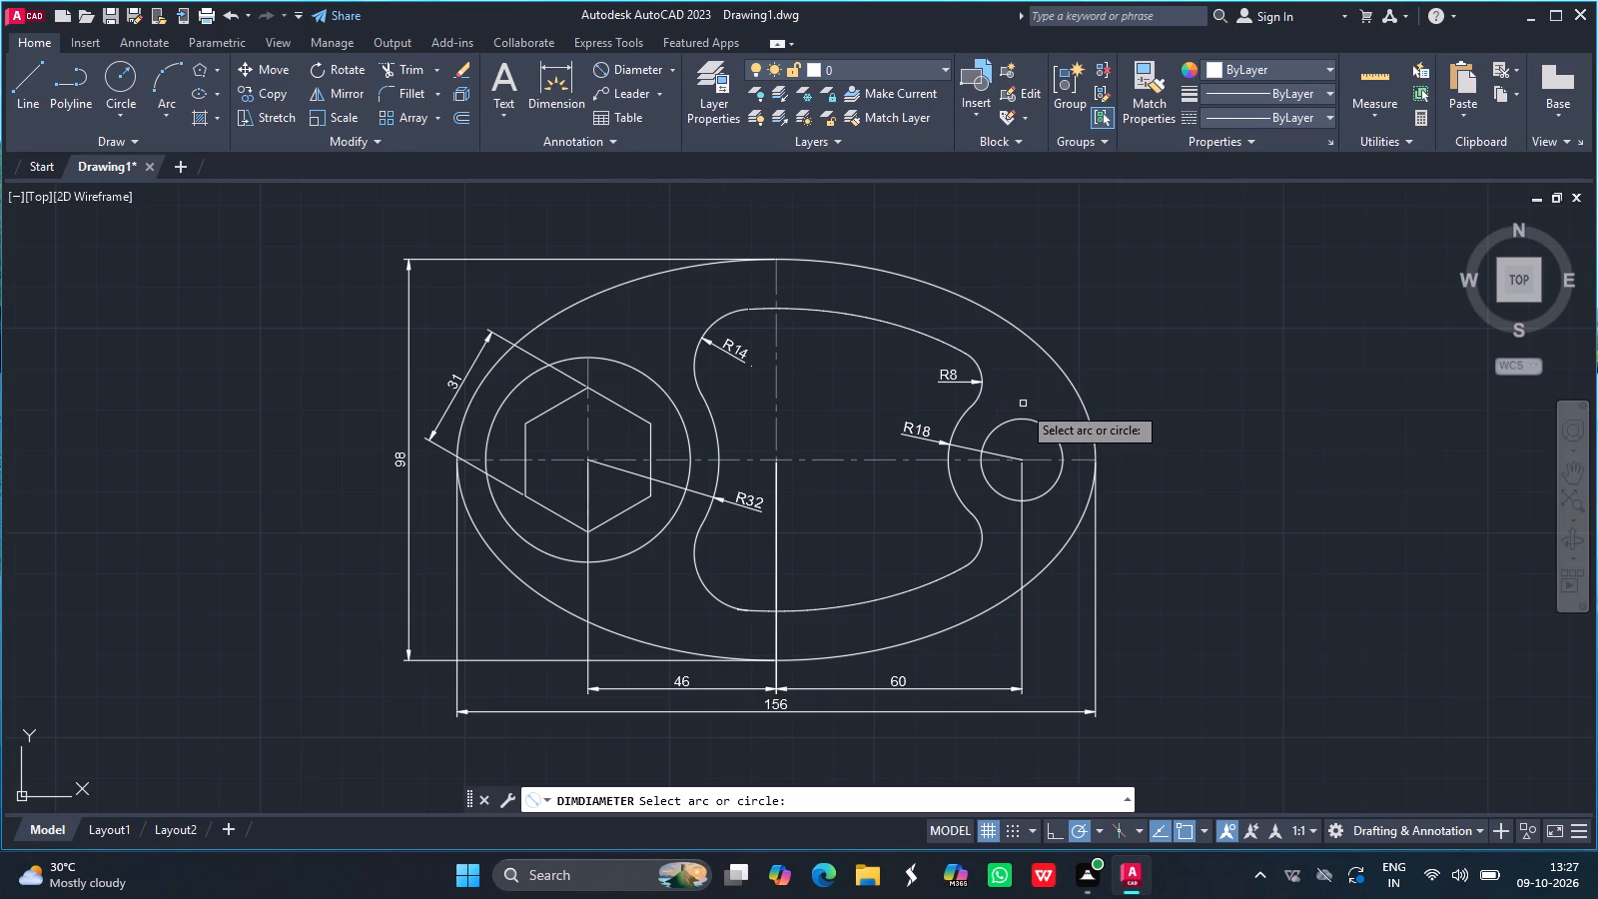
{"action": "left_click_drag", "start_coordinate": [1021, 420], "coordinate": [1042, 419]}
{"action": "left_click", "coordinate": [1042, 419]}
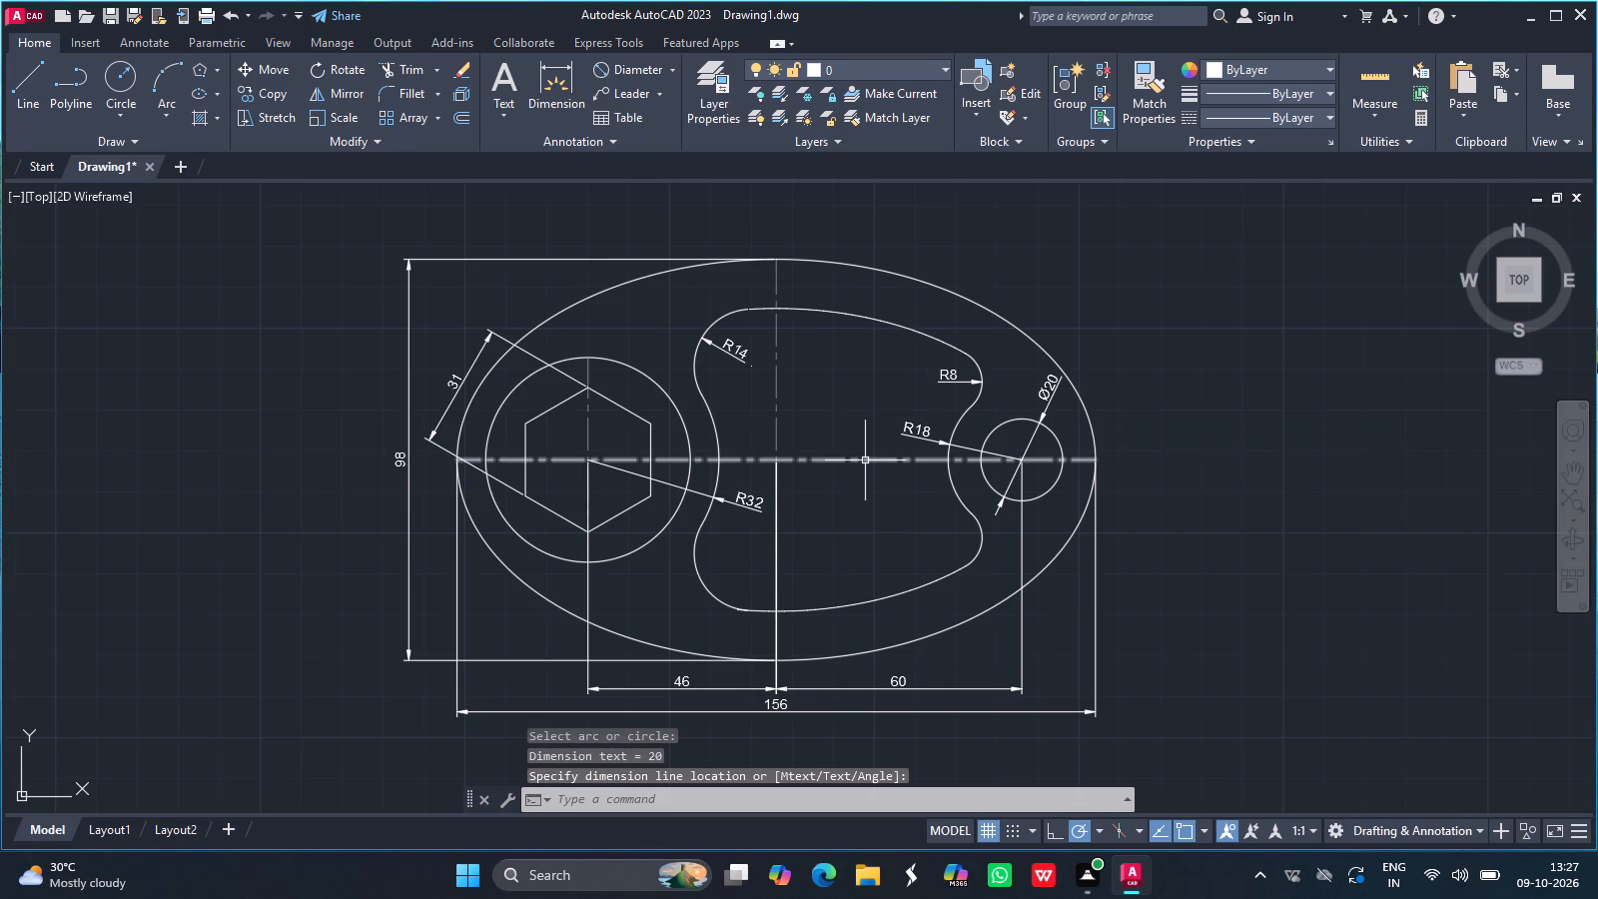
Add an aligned dimension for the gap between the ellipse's top and the inner outline, placed just right of the vertical centre line.
{"action": "left_click", "coordinate": [677, 63]}
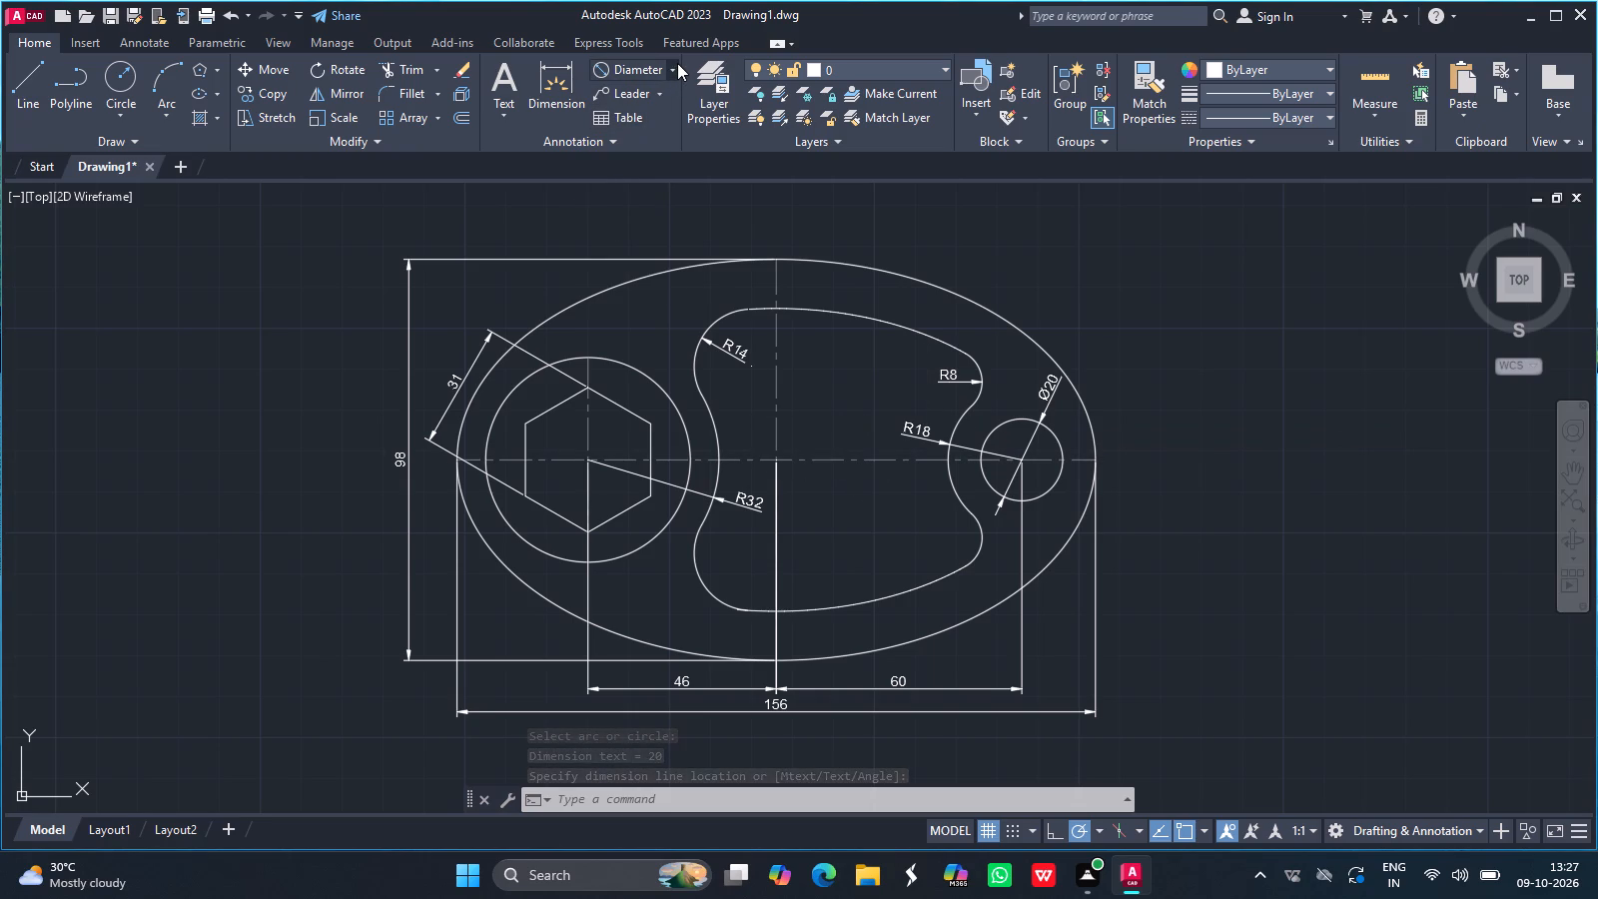
{"action": "left_click", "coordinate": [647, 149]}
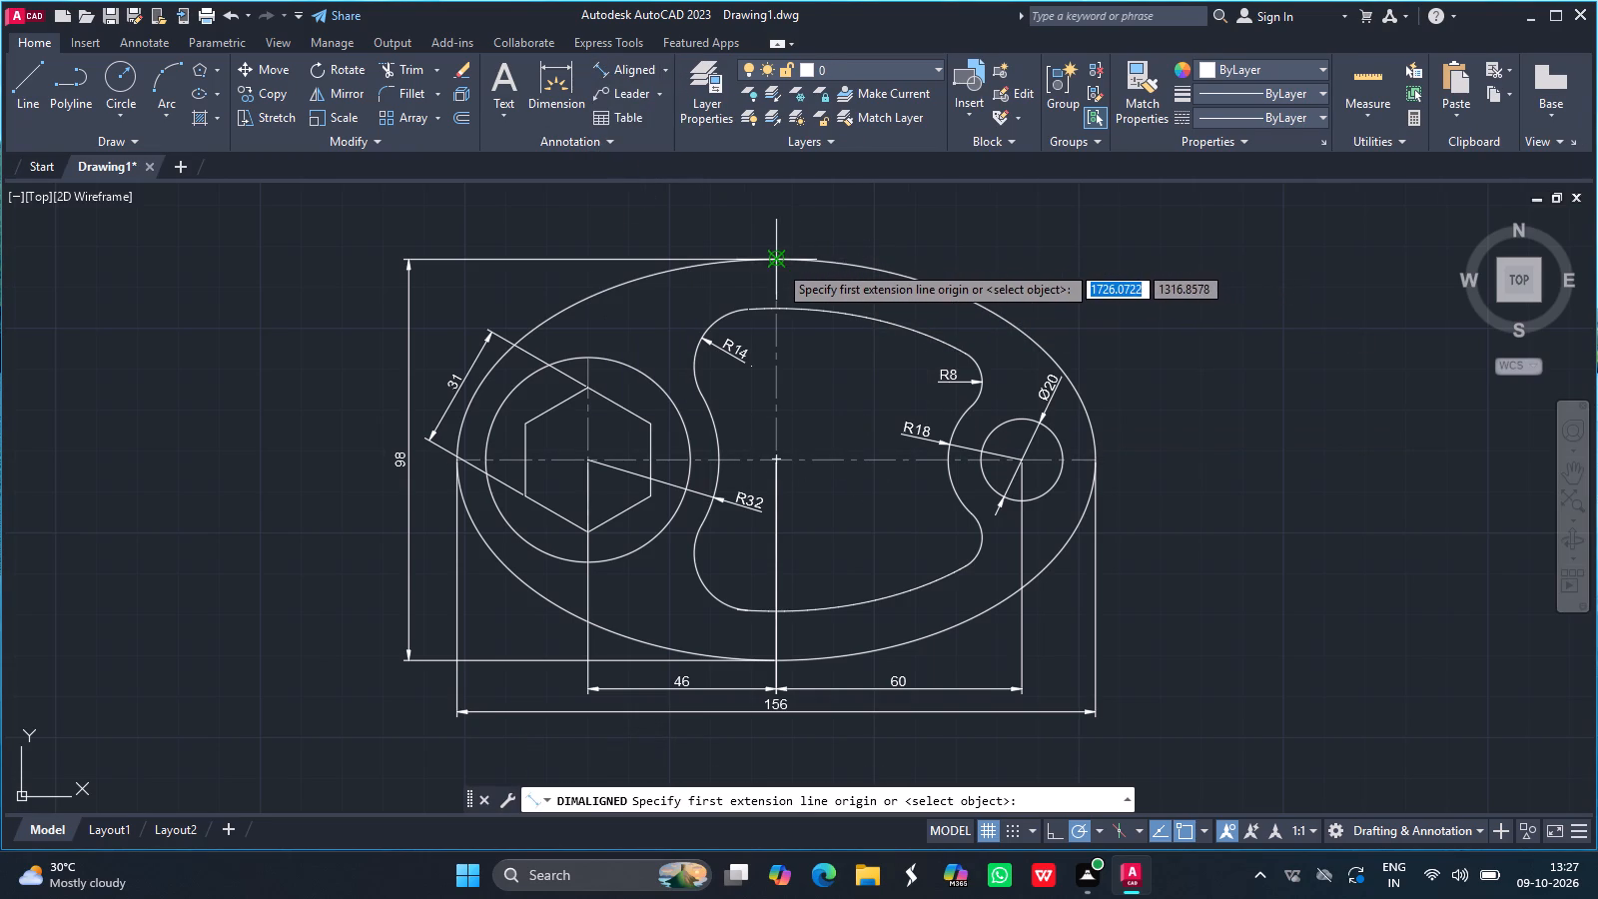
{"action": "left_click_drag", "start_coordinate": [778, 264], "coordinate": [777, 303]}
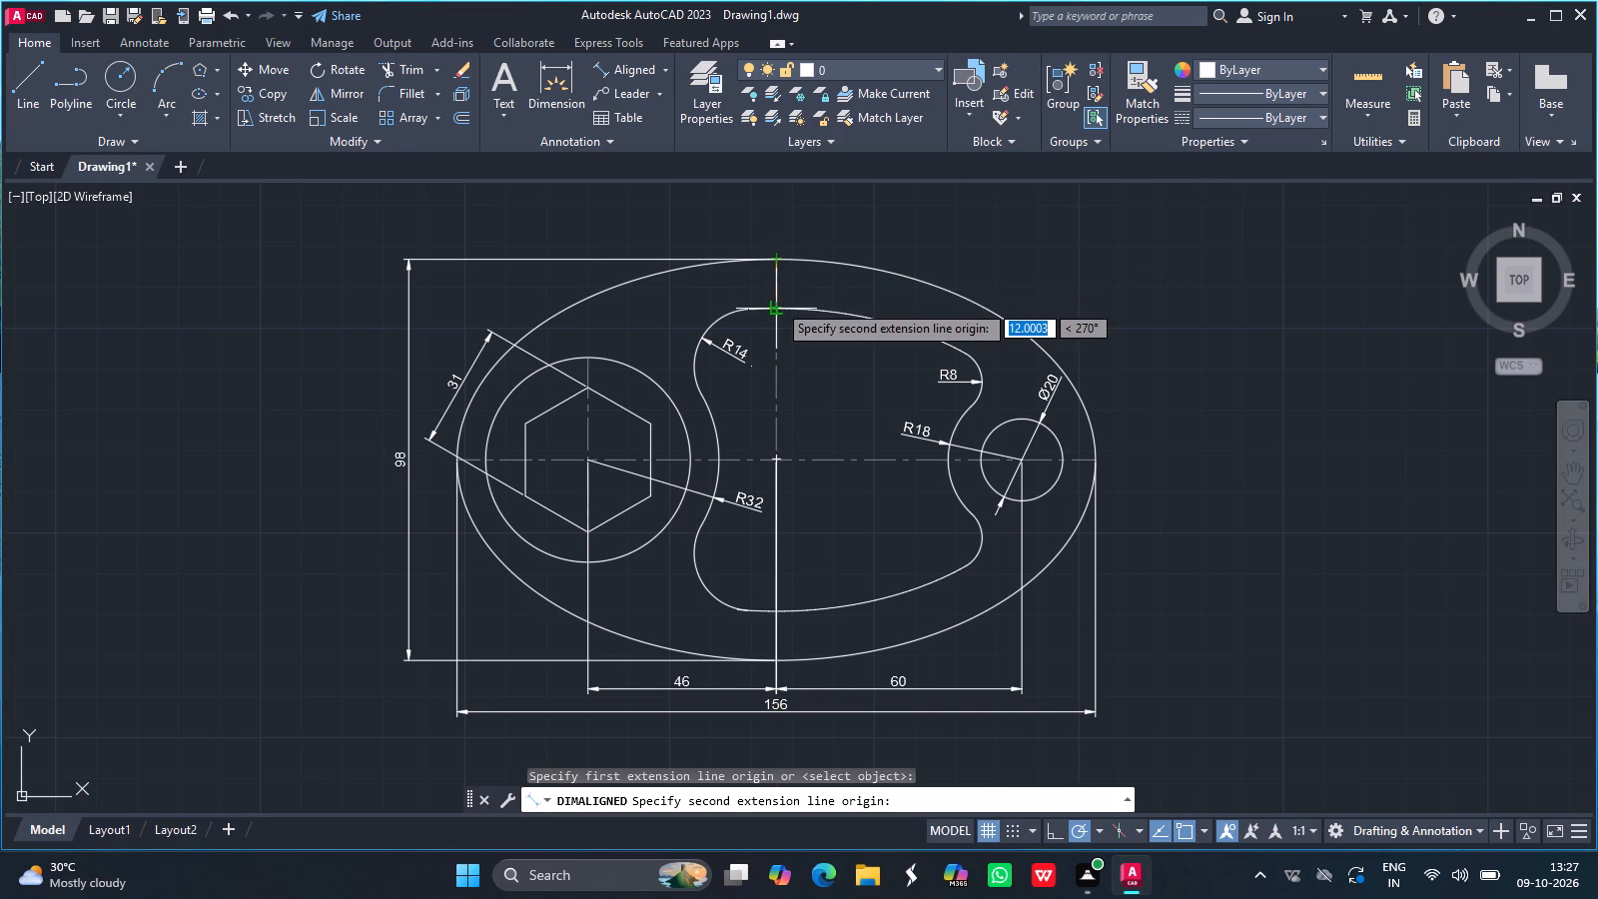
{"action": "left_click_drag", "start_coordinate": [777, 303], "coordinate": [812, 300]}
{"action": "left_click", "coordinate": [812, 300]}
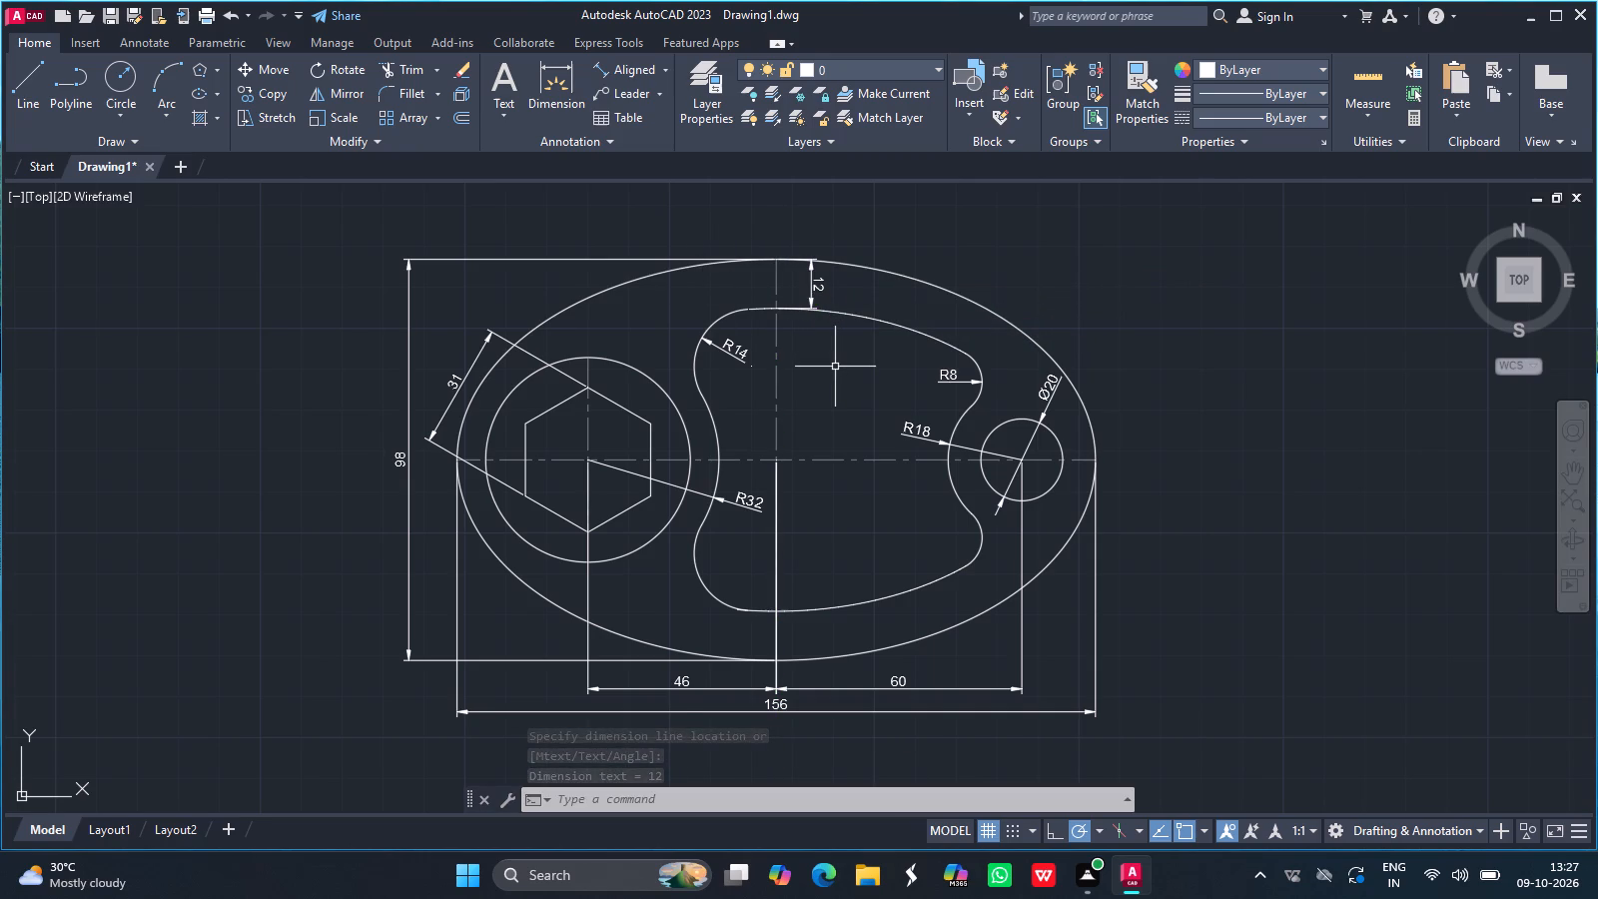
Add a diameter dimension to the large circle around the hexagon, with the text just outside its upper-right edge.
{"action": "left_click", "coordinate": [669, 61]}
{"action": "left_click", "coordinate": [643, 310]}
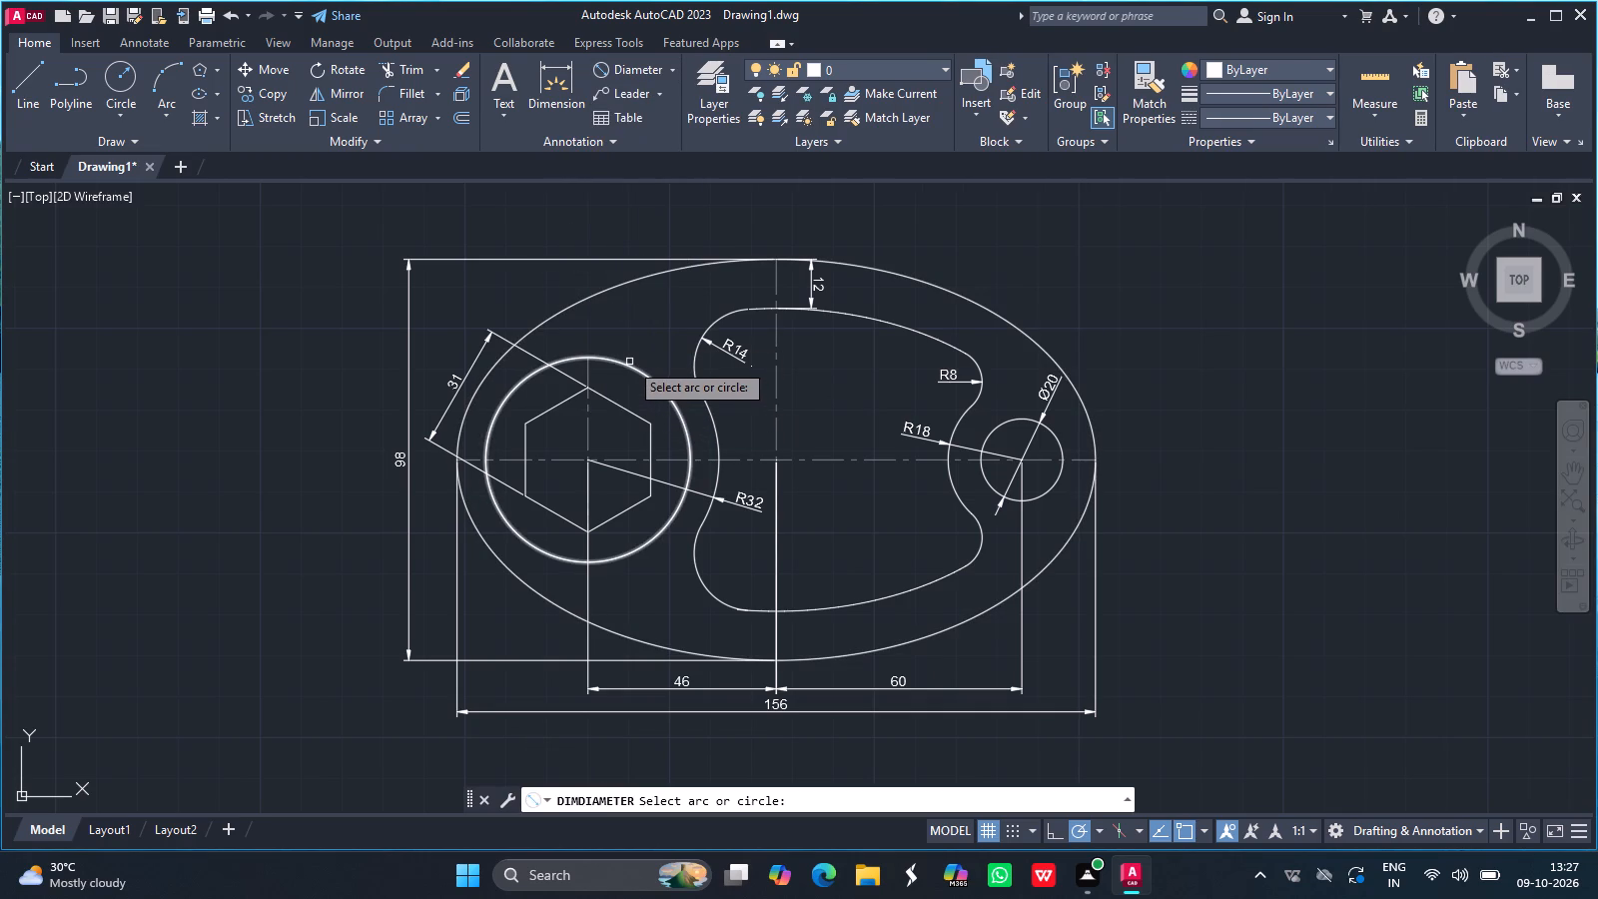
{"action": "left_click", "coordinate": [629, 362]}
{"action": "left_click_drag", "start_coordinate": [626, 366], "coordinate": [639, 354]}
{"action": "left_click", "coordinate": [639, 354]}
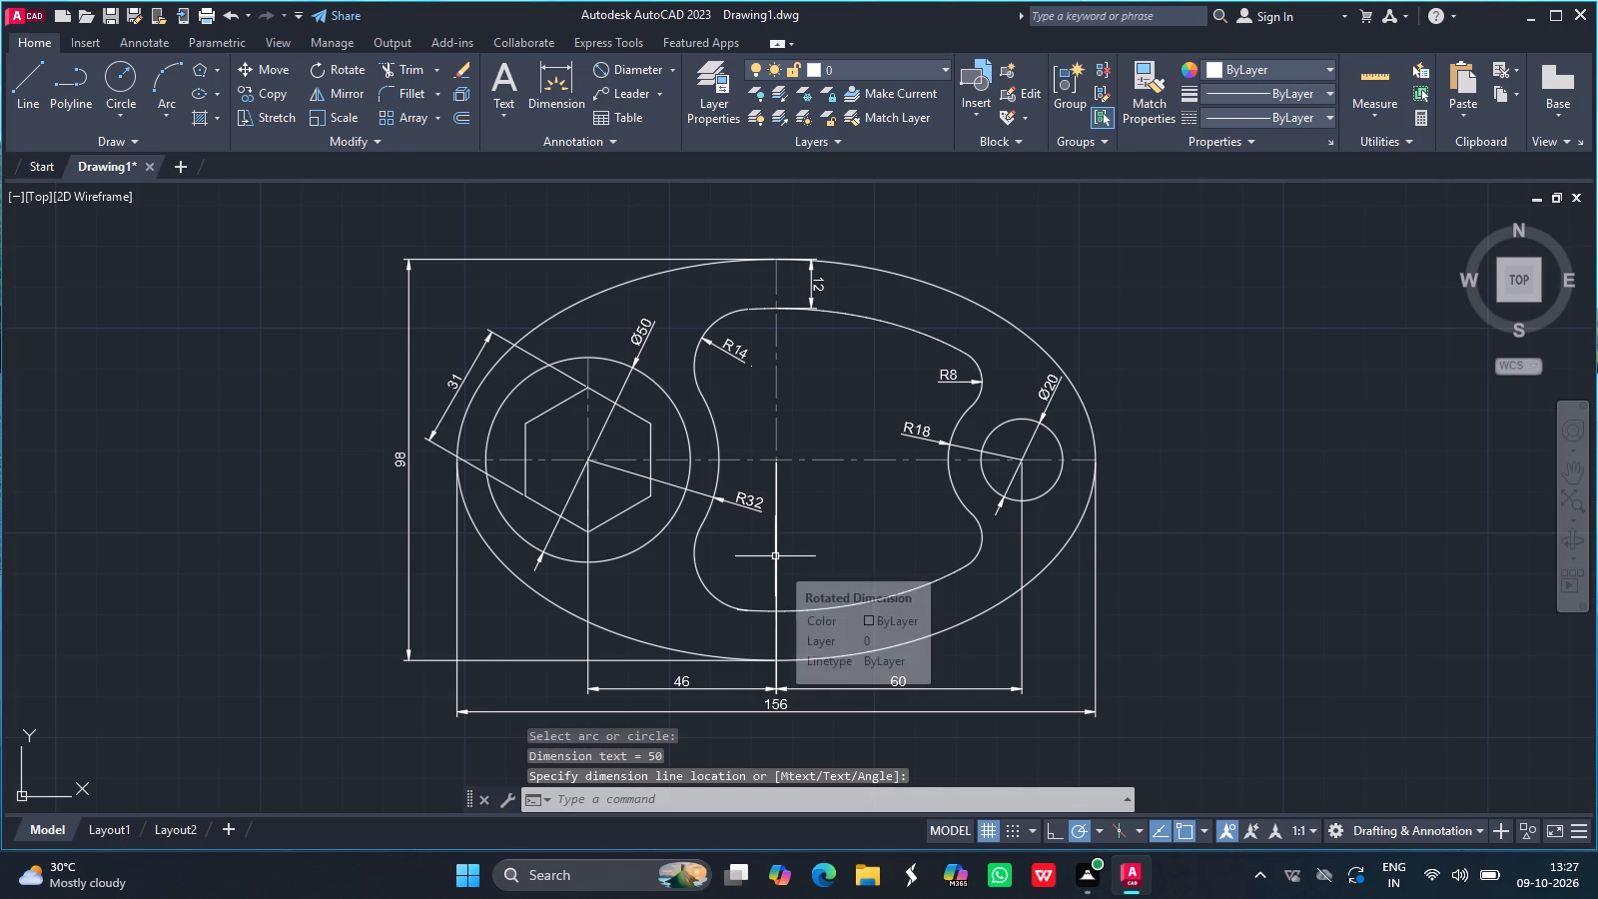
Save the drawing as P137.dwg in the Fuji folder inside Documents.
{"action": "key", "text": "ctrl+s"}
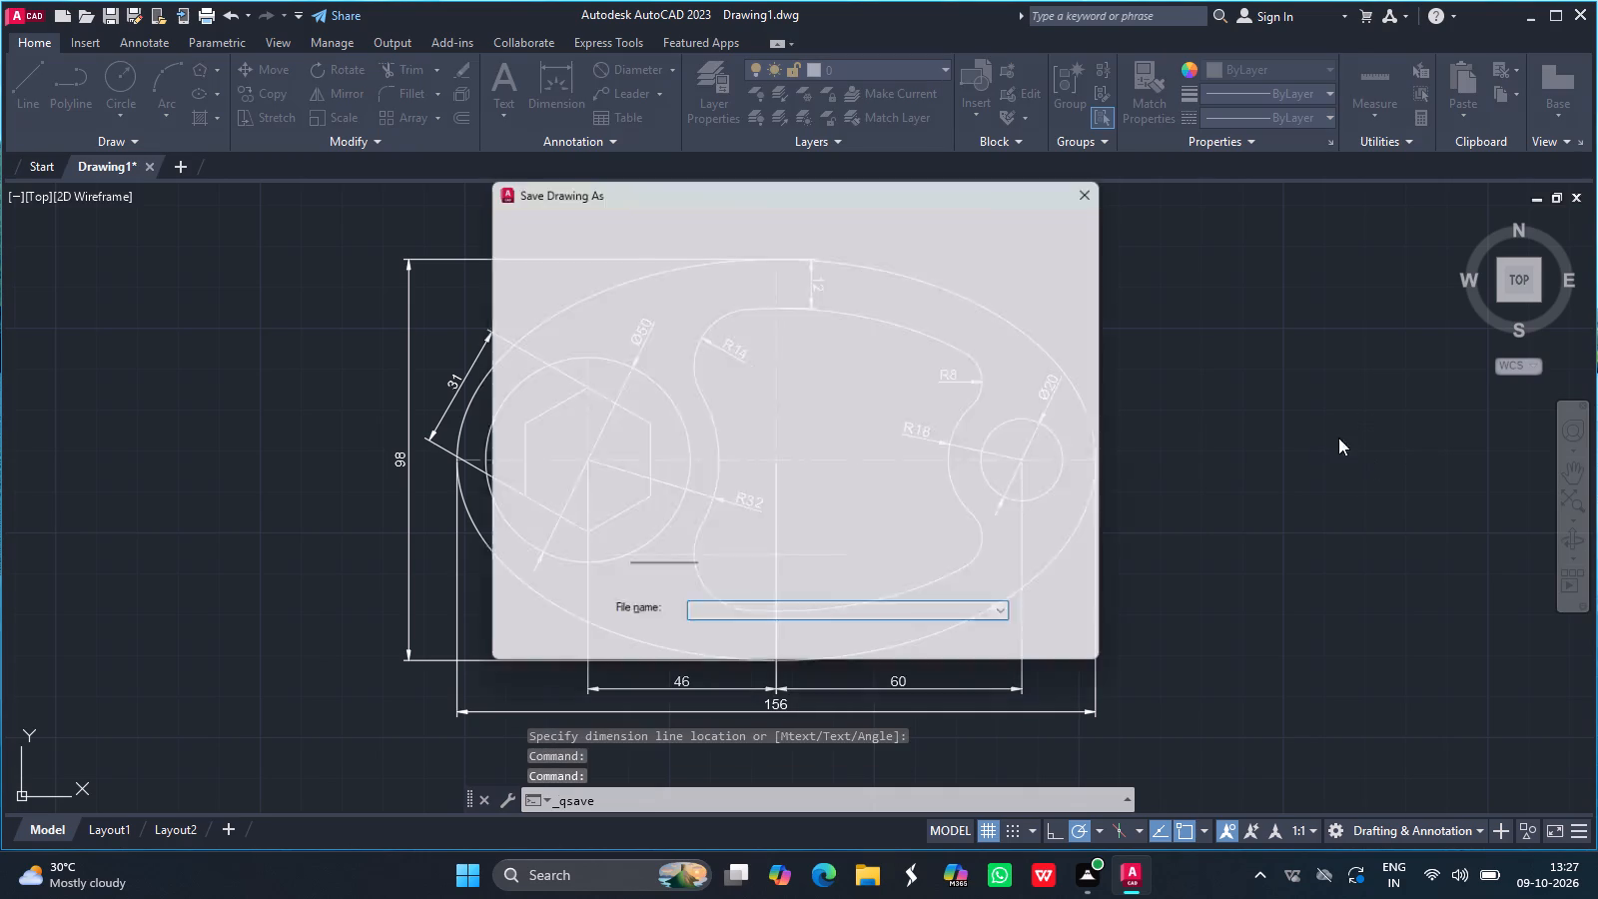
{"action": "double_click", "coordinate": [653, 281]}
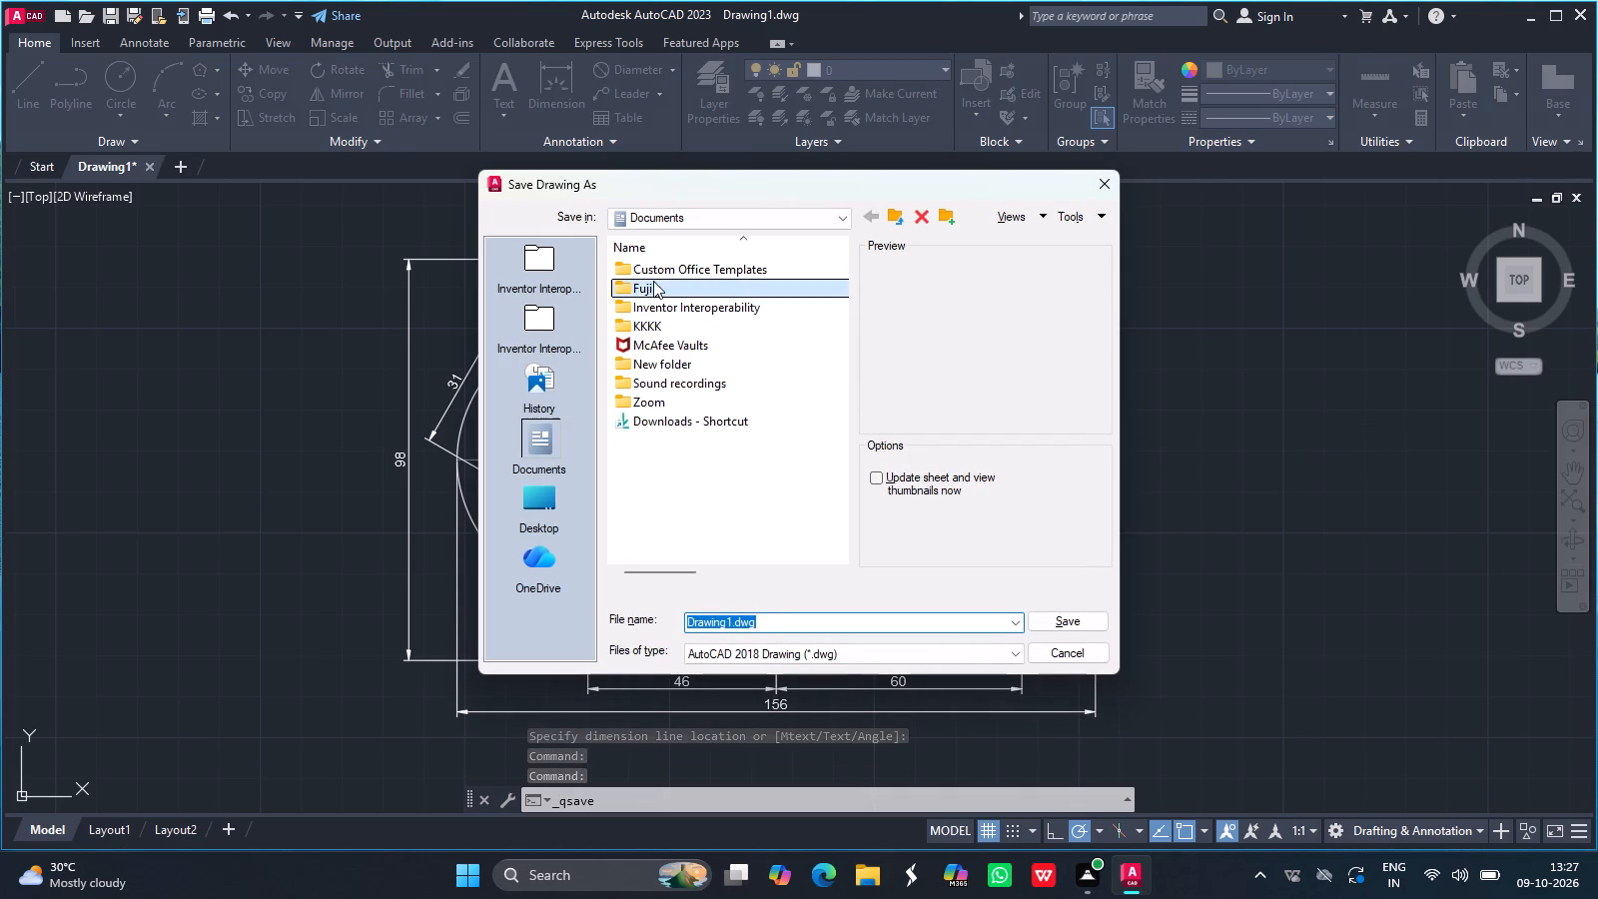
{"action": "scroll", "coordinate": [682, 424], "scroll_direction": "down", "scroll_amount": 20}
{"action": "scroll", "coordinate": [682, 424], "scroll_direction": "down", "scroll_amount": 20}
{"action": "scroll", "coordinate": [682, 424], "scroll_direction": "down", "scroll_amount": 20}
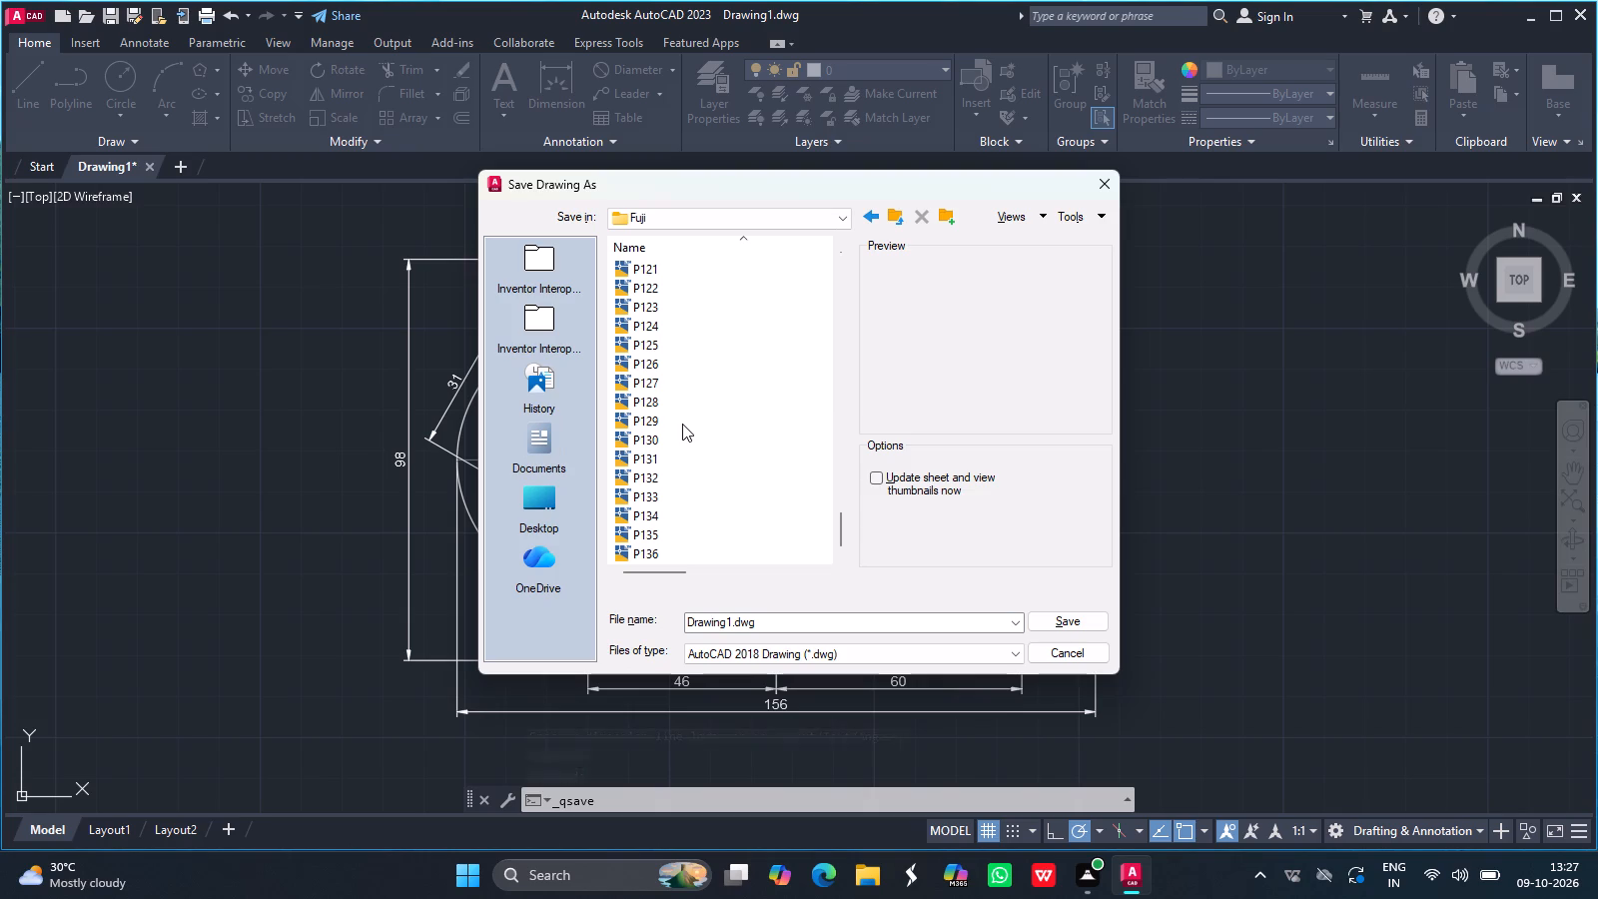
{"action": "scroll", "coordinate": [682, 424], "scroll_direction": "down", "scroll_amount": 20}
{"action": "scroll", "coordinate": [682, 424], "scroll_direction": "down", "scroll_amount": 20}
{"action": "scroll", "coordinate": [682, 424], "scroll_direction": "down", "scroll_amount": 20}
{"action": "left_click", "coordinate": [800, 626]}
{"action": "key", "text": "Right"}
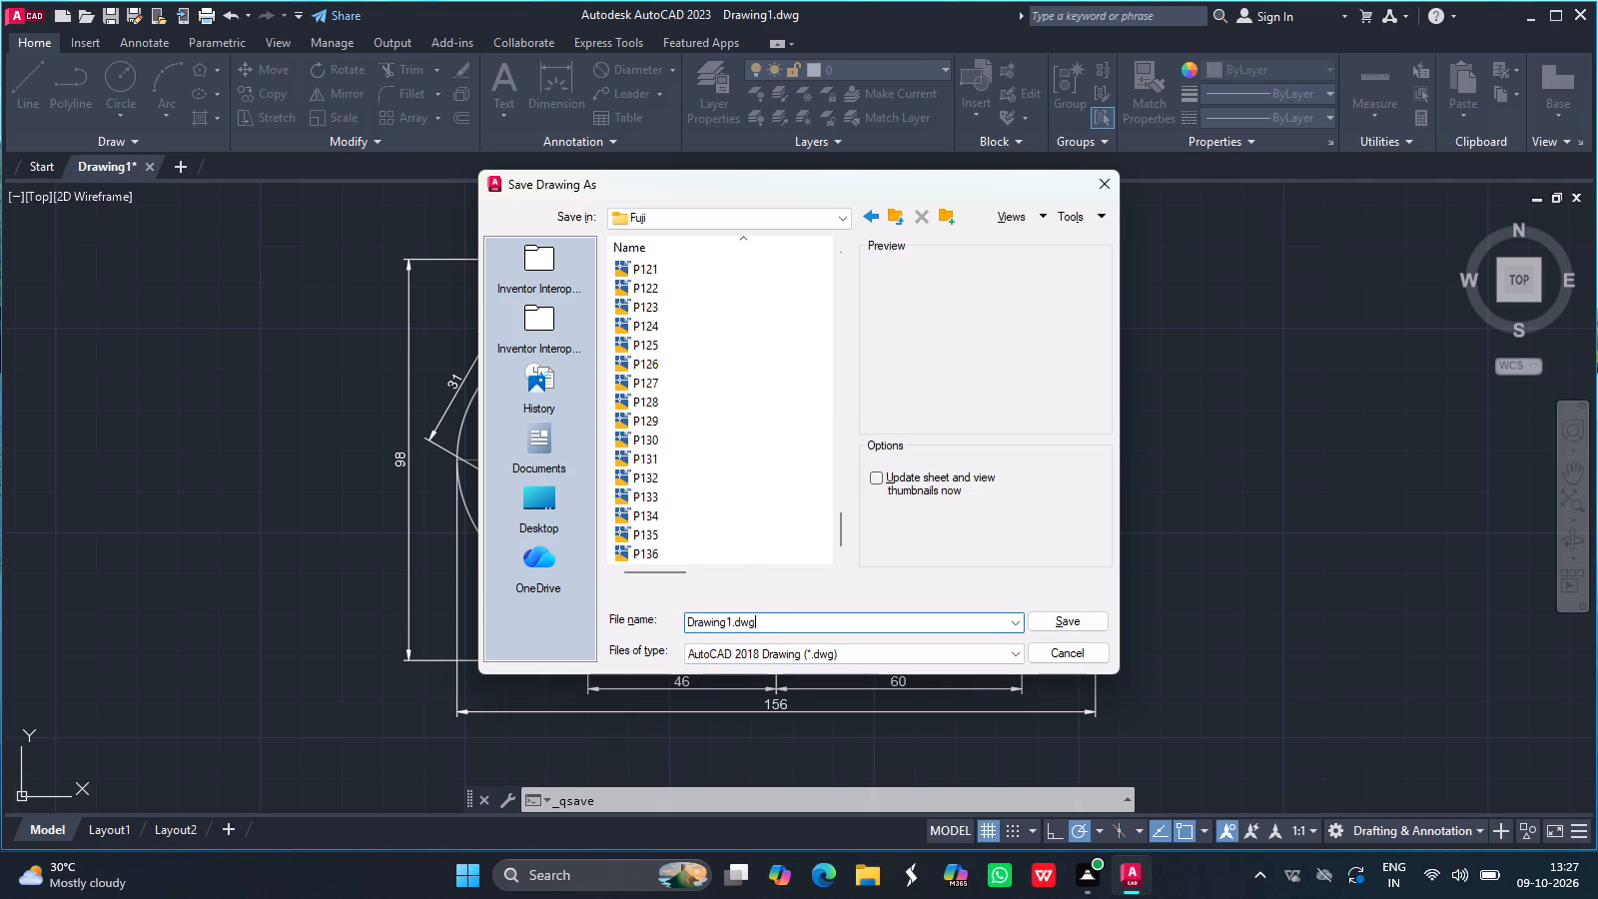
{"action": "key", "text": "Left"}
{"action": "key", "text": "Left"}
{"action": "key", "text": "Left"}
{"action": "key", "text": "Left"}
{"action": "key", "text": "BackSpace"}
{"action": "key", "text": "BackSpace"}
{"action": "key", "text": "BackSpace"}
{"action": "key", "text": "BackSpace"}
{"action": "key", "text": "BackSpace"}
{"action": "key", "text": "BackSpace"}
{"action": "key", "text": "BackSpace"}
{"action": "key", "text": "BackSpace"}
{"action": "key", "text": "BackSpace"}
{"action": "key", "text": "BackSpace"}
{"action": "key", "text": "BackSpace"}
{"action": "key", "text": "BackSpace"}
{"action": "key", "text": "BackSpace"}
{"action": "key", "text": "BackSpace"}
{"action": "key", "text": "BackSpace"}
{"action": "key", "text": "BackSpace"}
{"action": "type", "text": "P136"}
{"action": "key", "text": "BackSpace"}
{"action": "key", "text": "7"}
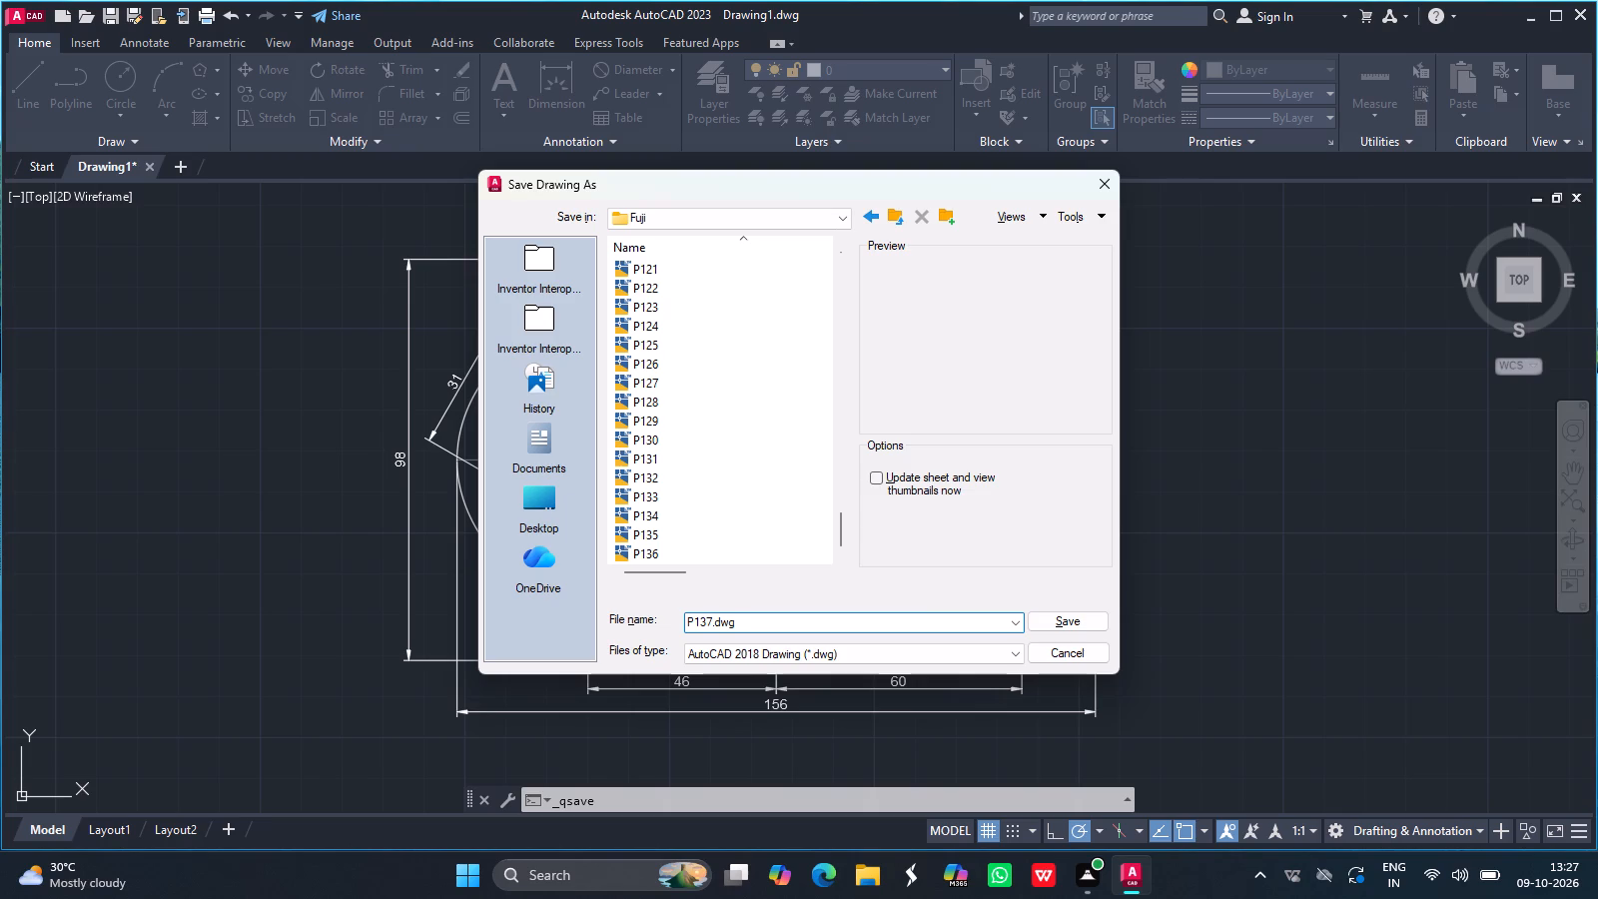
{"action": "left_click", "coordinate": [1084, 626]}
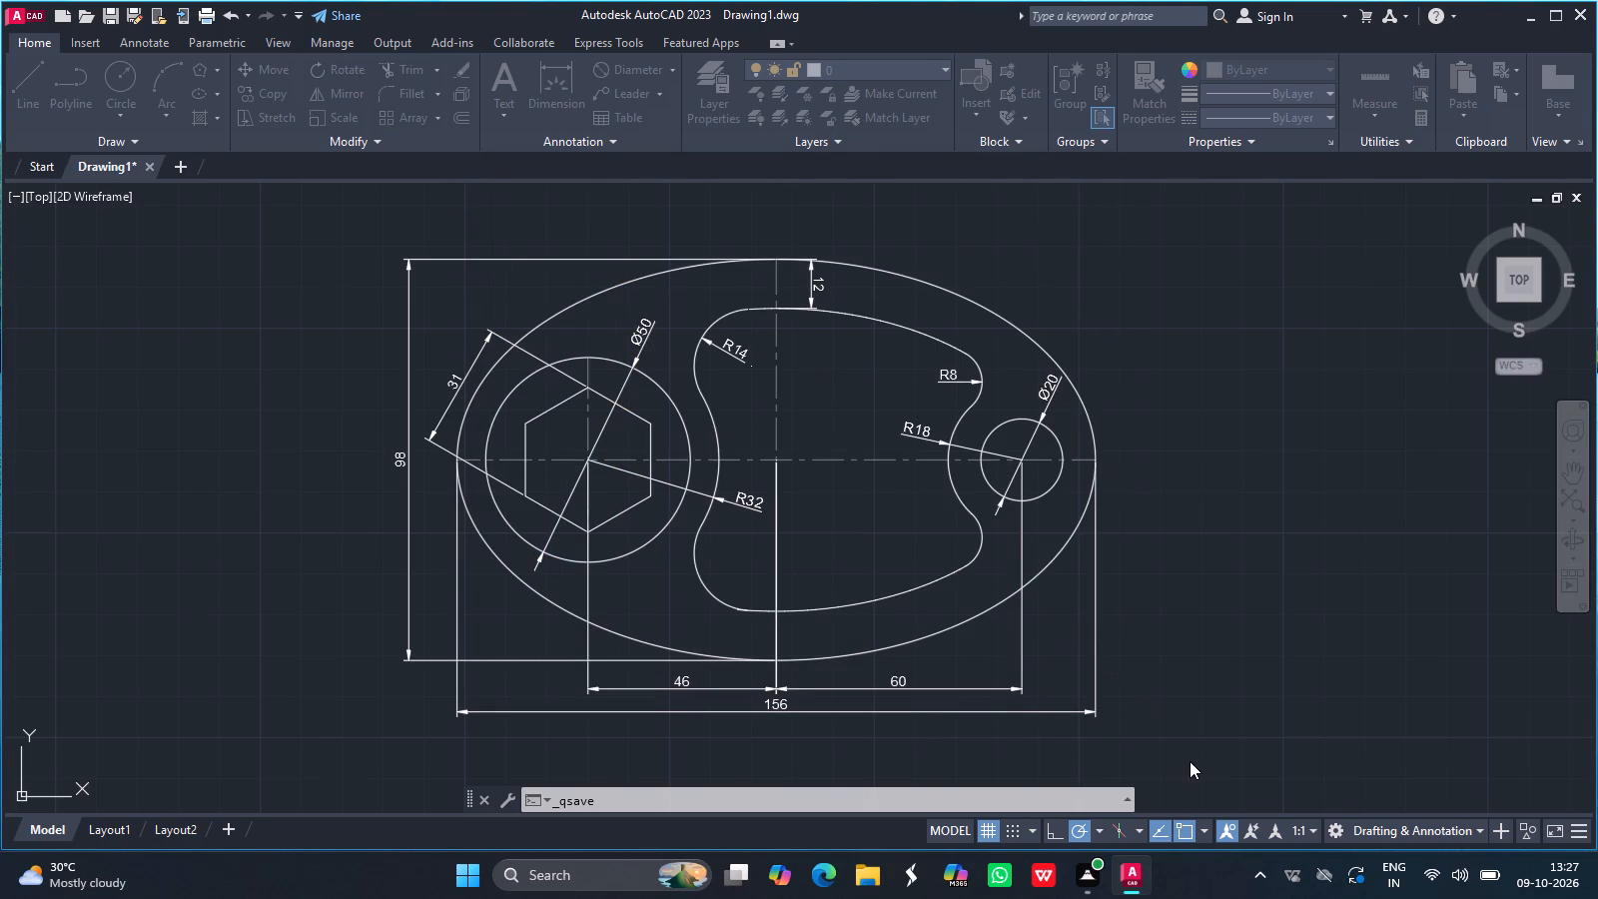
Set up a plot with DWG To PDF.pc3, centred, landscape, using a window area around the whole dimensioned drawing.
{"action": "key", "text": "ctrl+p"}
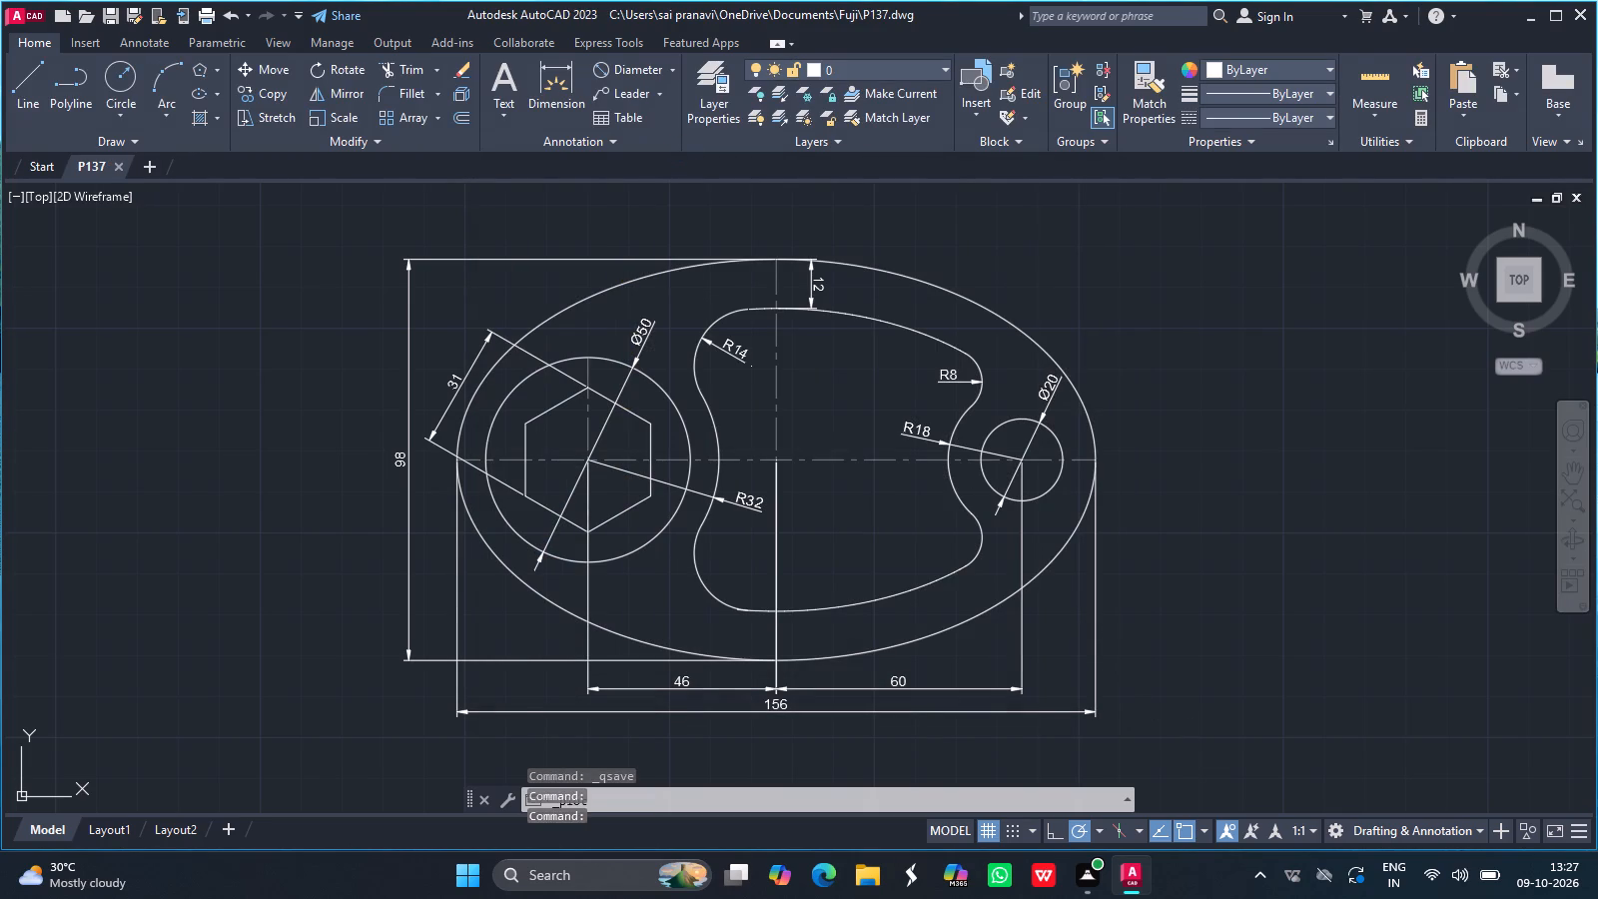
{"action": "left_click", "coordinate": [628, 280]}
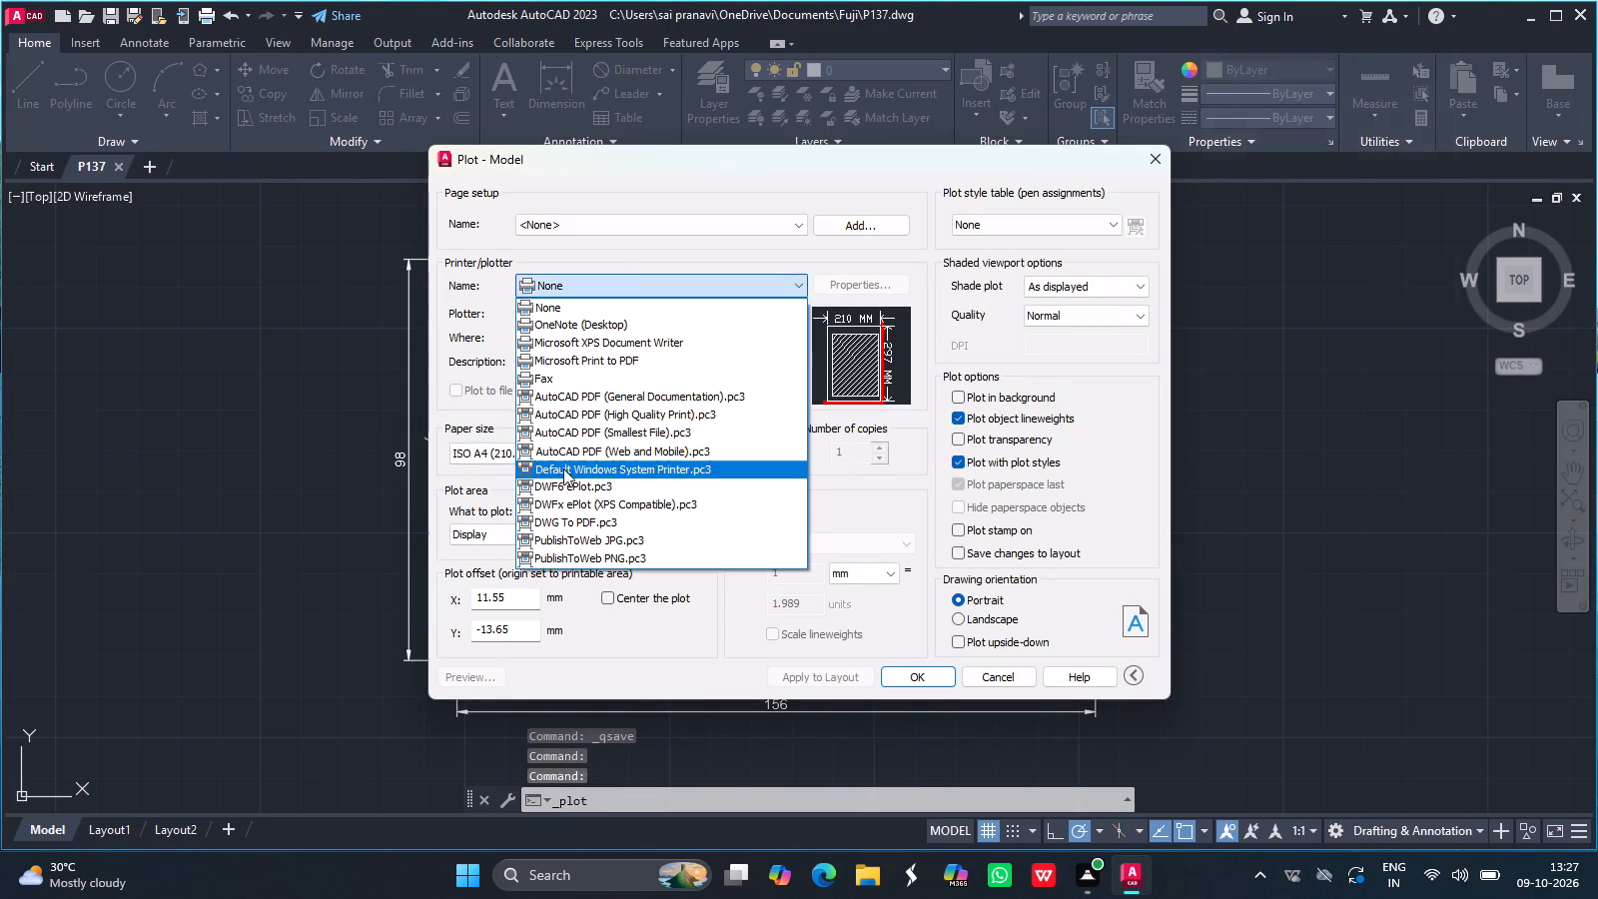
{"action": "left_click", "coordinate": [590, 518]}
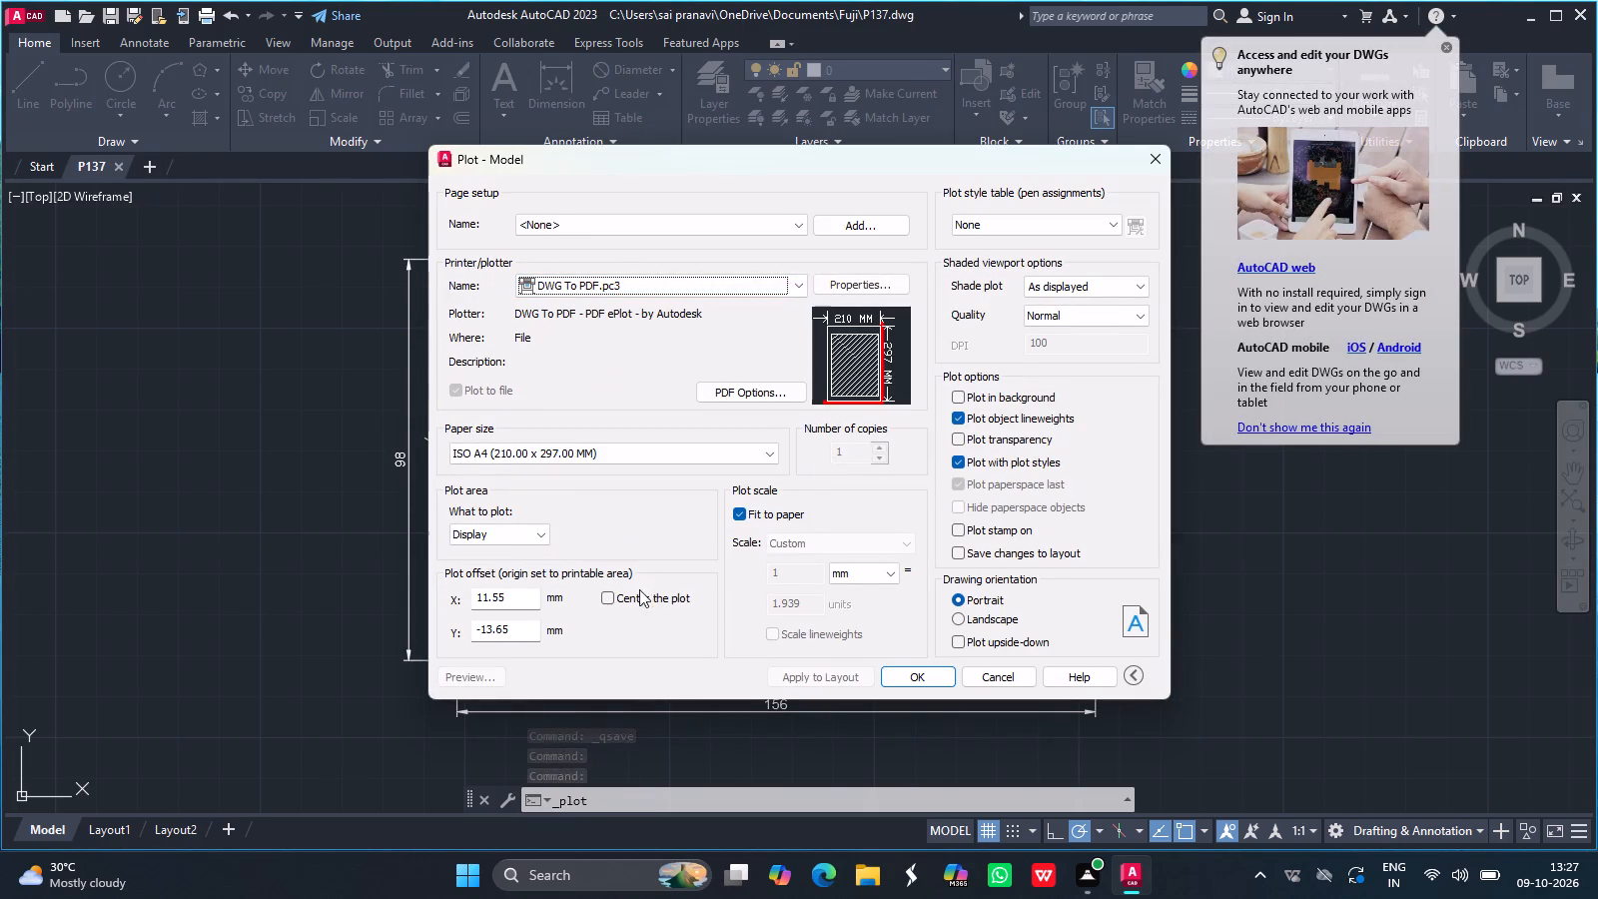
{"action": "left_click", "coordinate": [609, 603]}
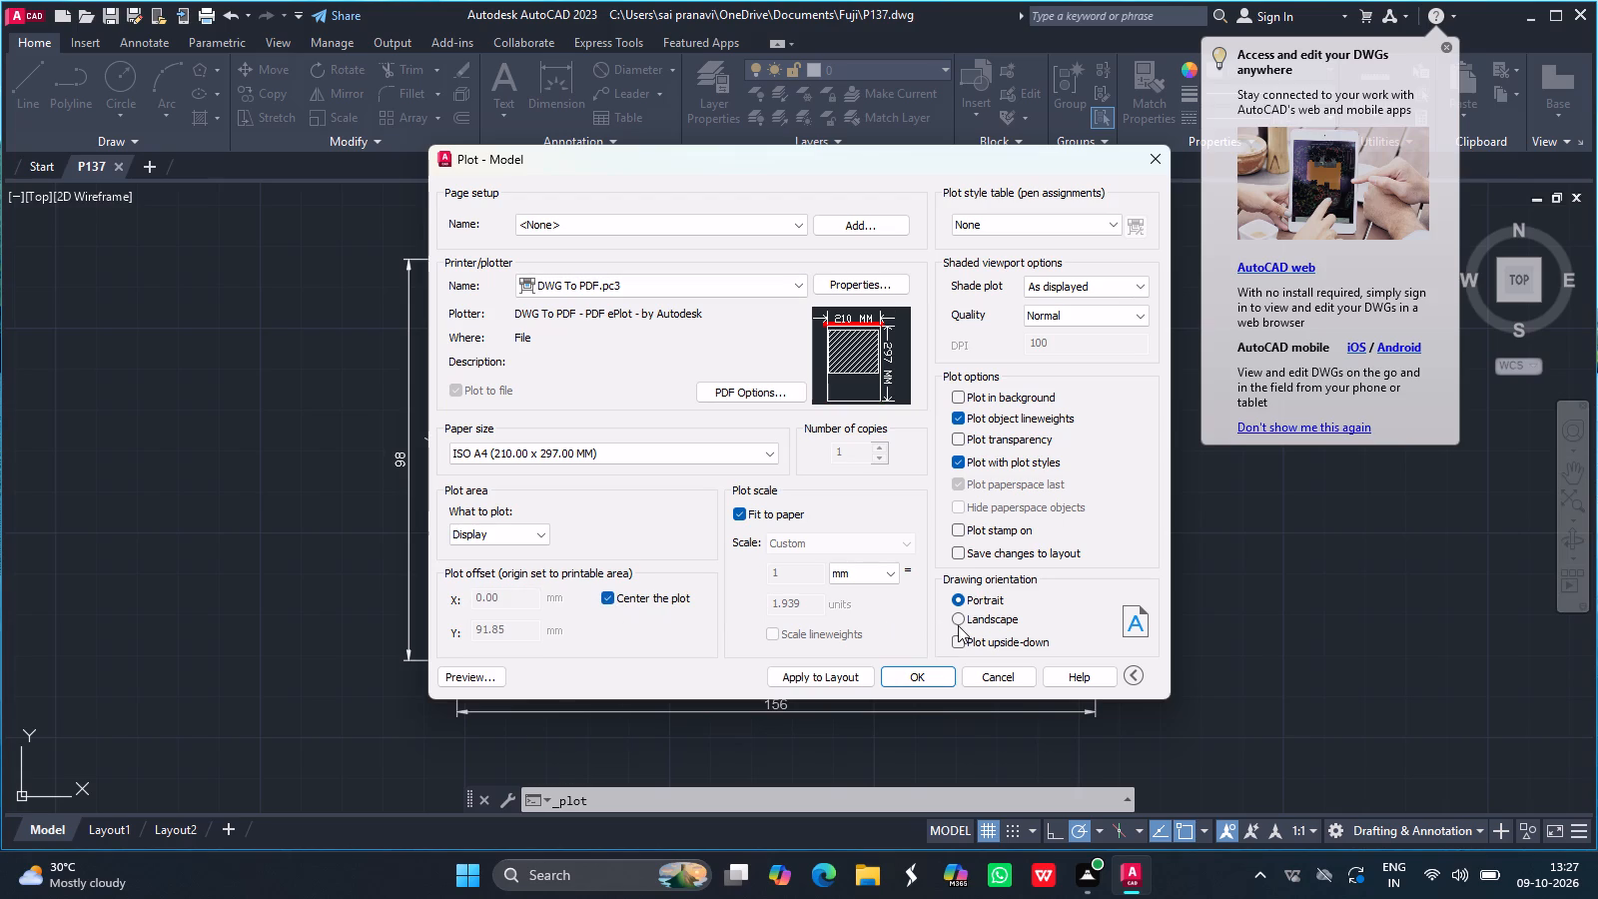
{"action": "left_click", "coordinate": [960, 620]}
{"action": "left_click", "coordinate": [466, 531]}
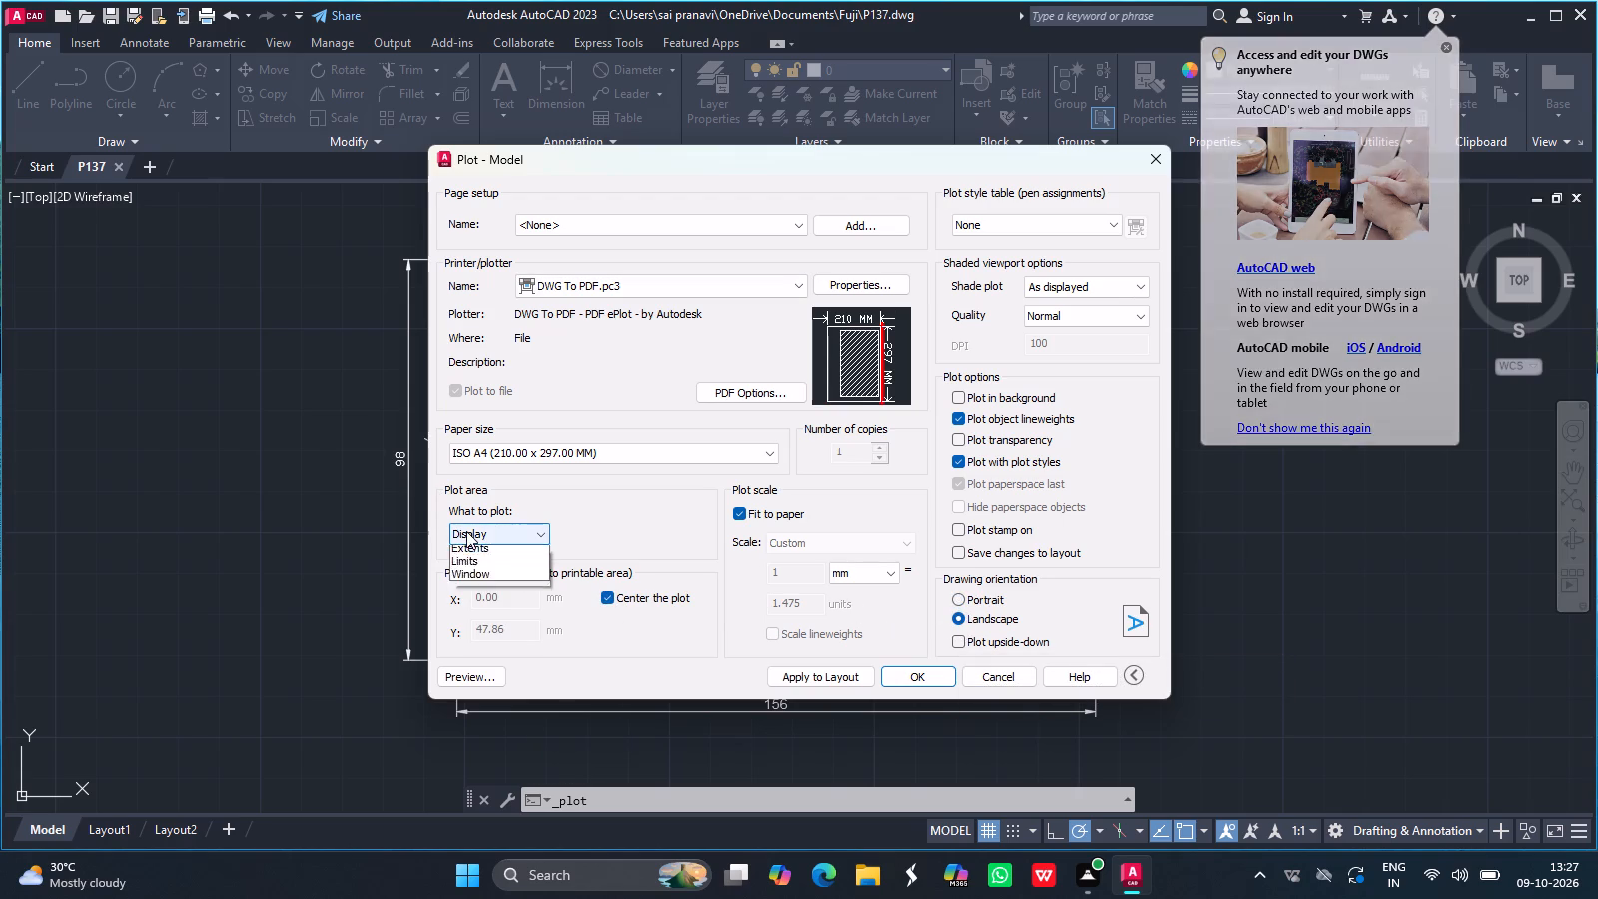
{"action": "left_click", "coordinate": [476, 587]}
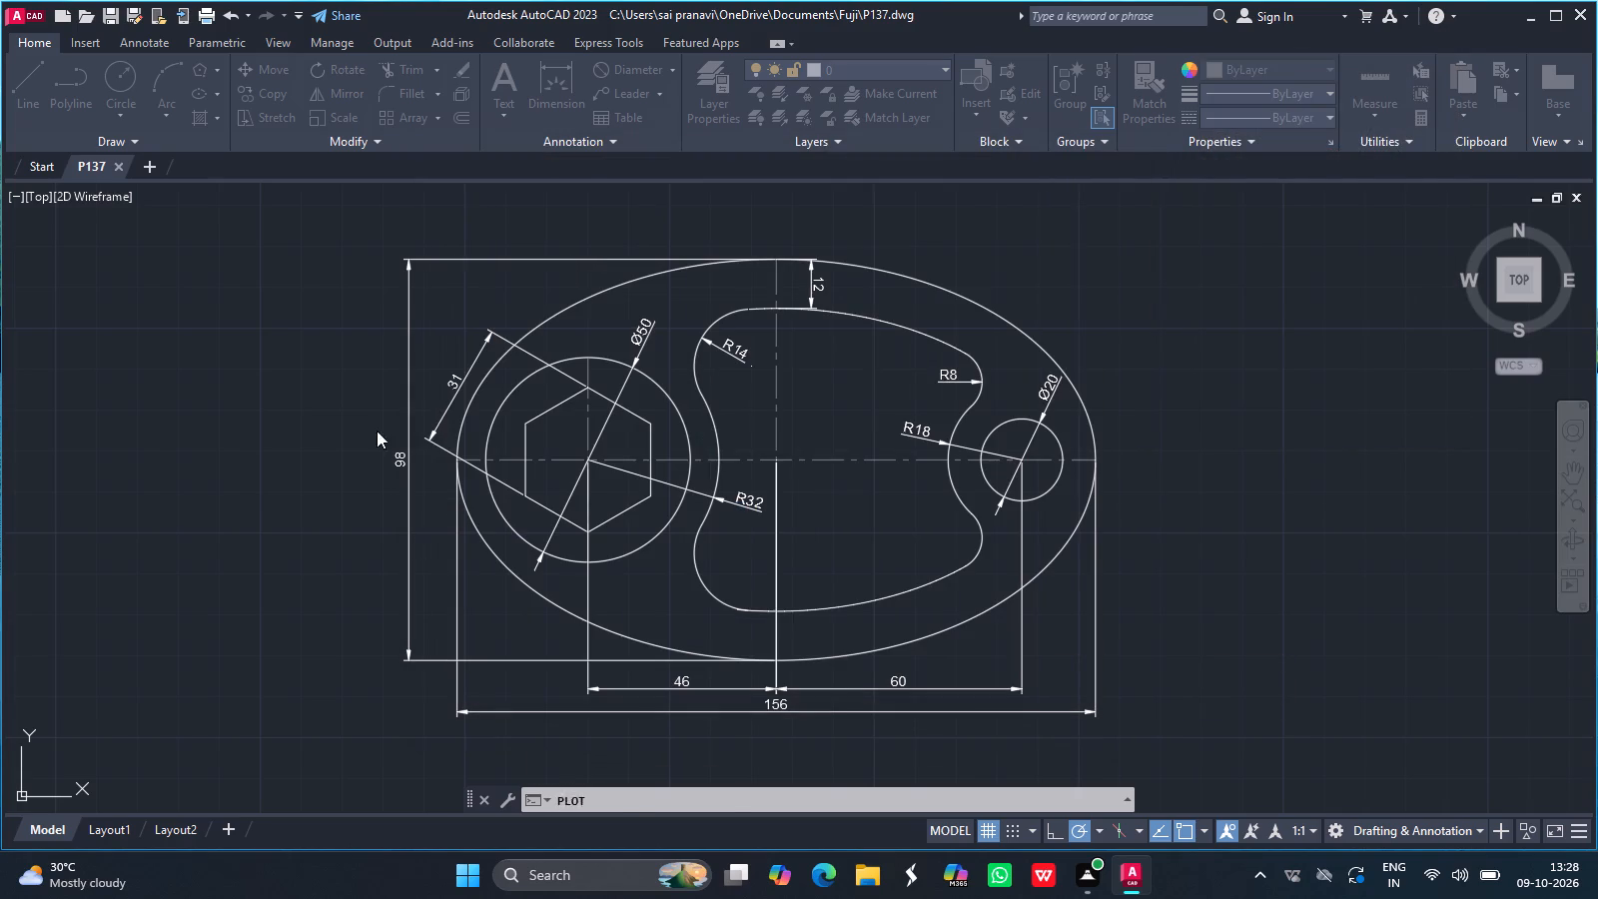
{"action": "left_click", "coordinate": [360, 221]}
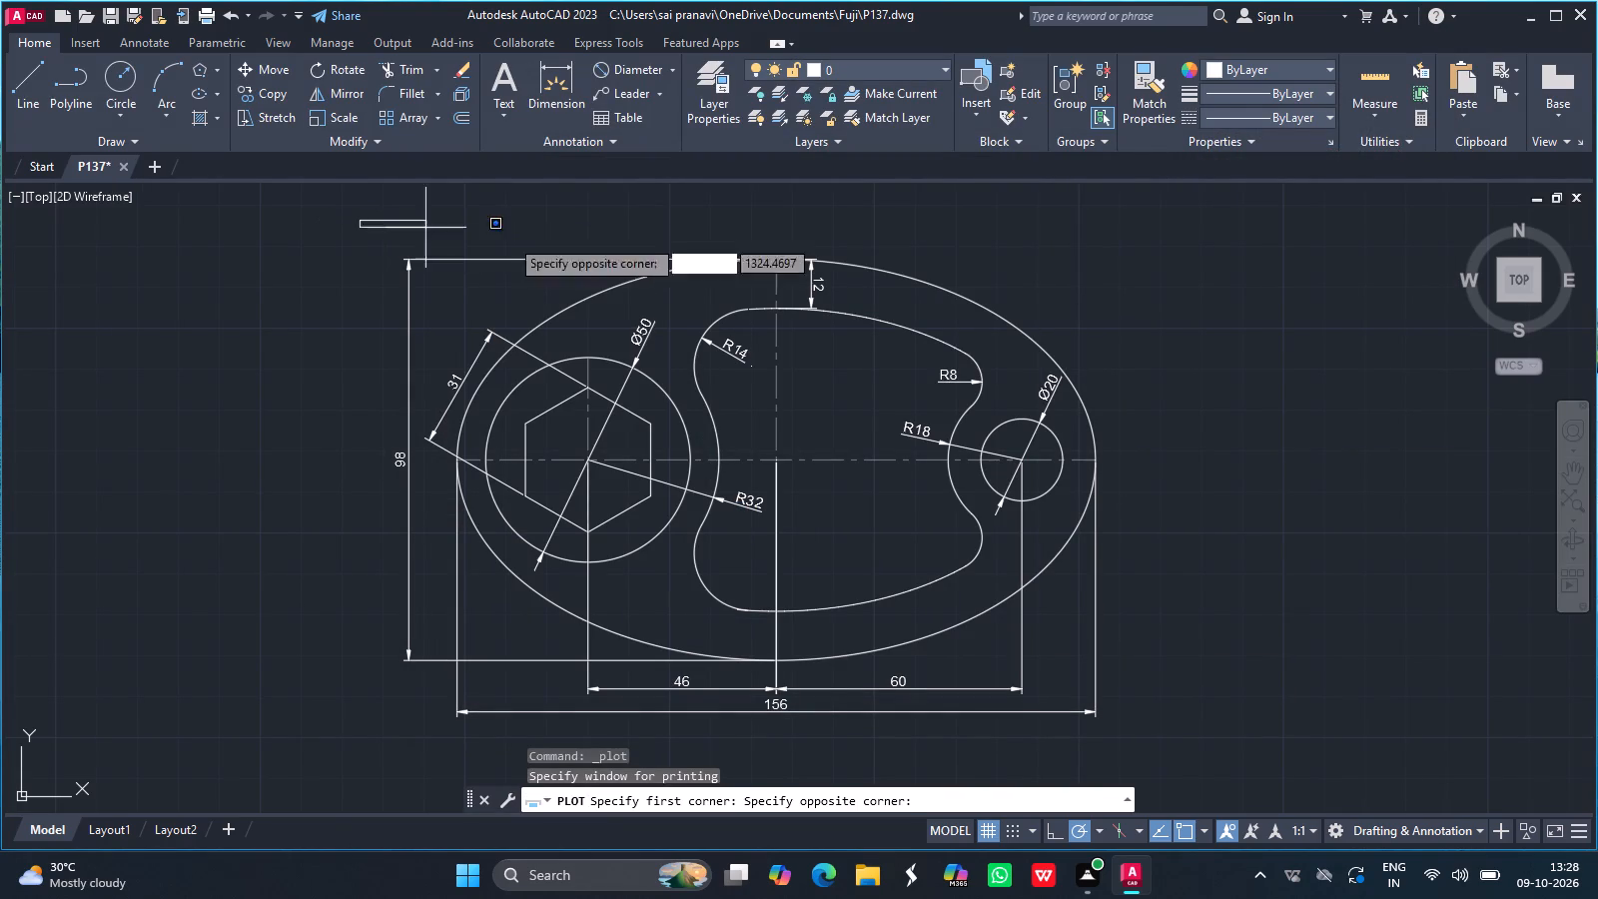
{"action": "left_click", "coordinate": [1158, 739]}
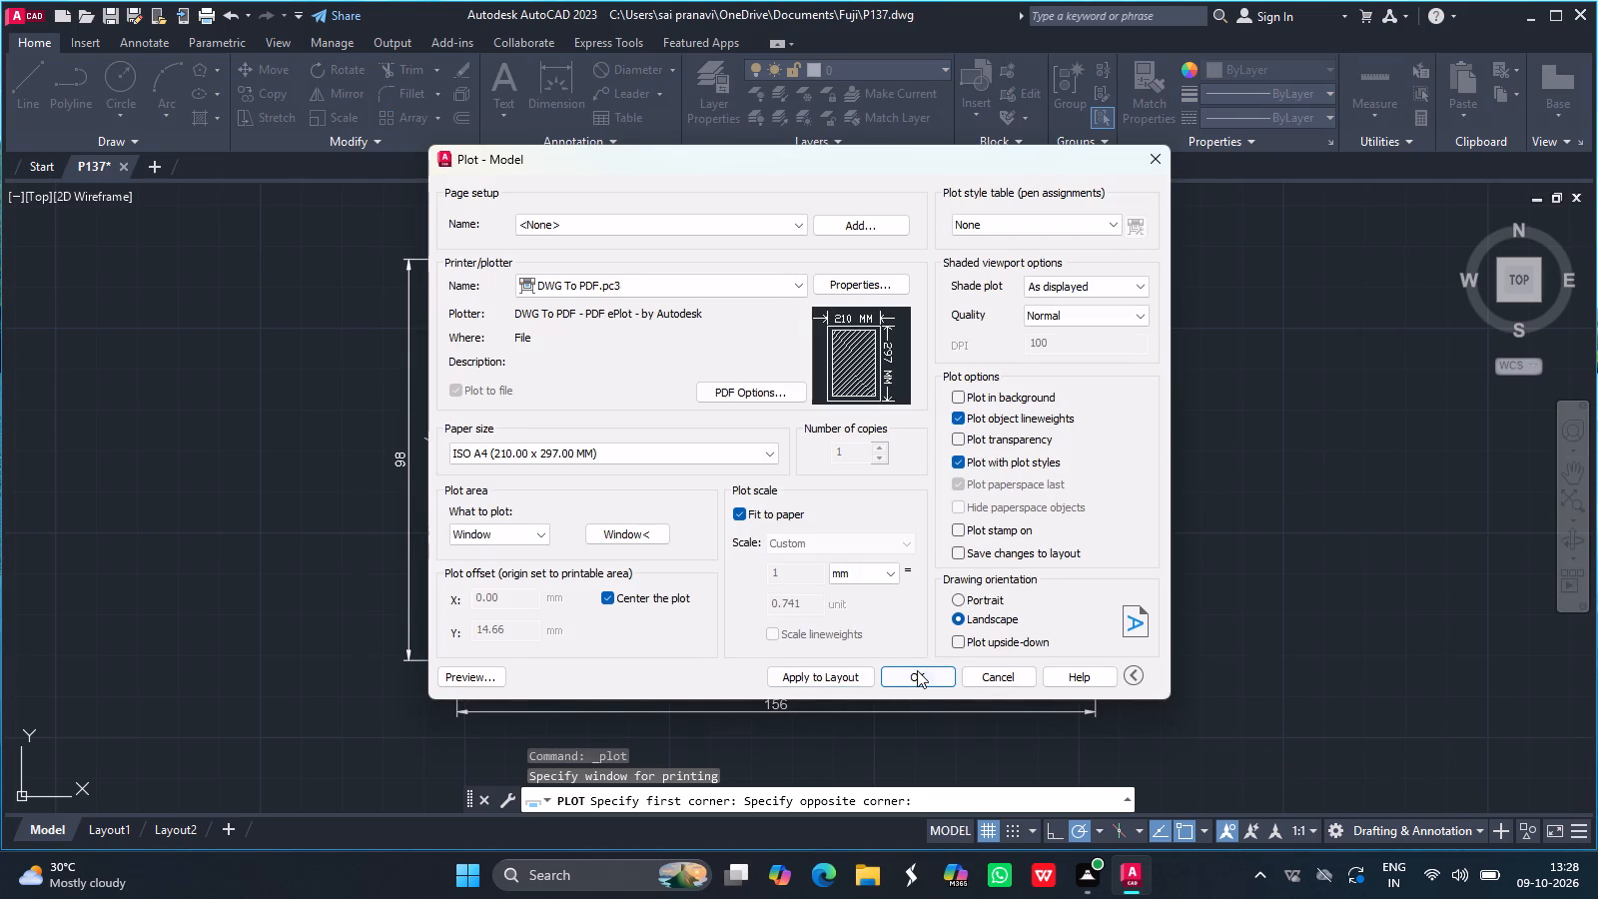
Plot the drawing to P137-Model.pdf in the Fuji folder.
{"action": "left_click", "coordinate": [917, 670]}
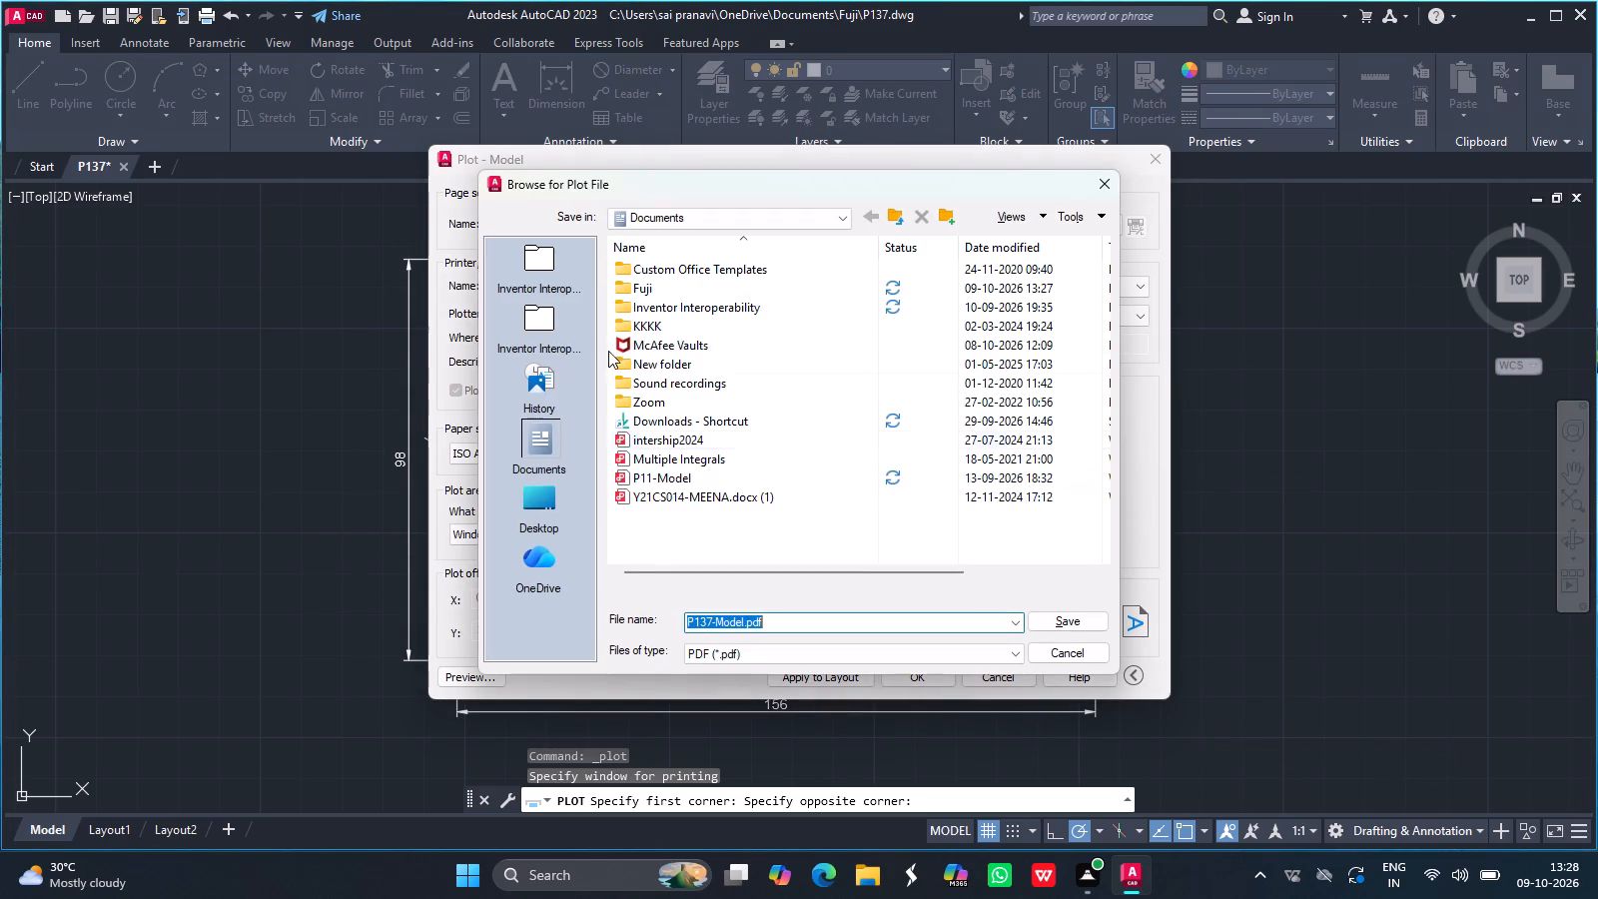
{"action": "double_click", "coordinate": [654, 286]}
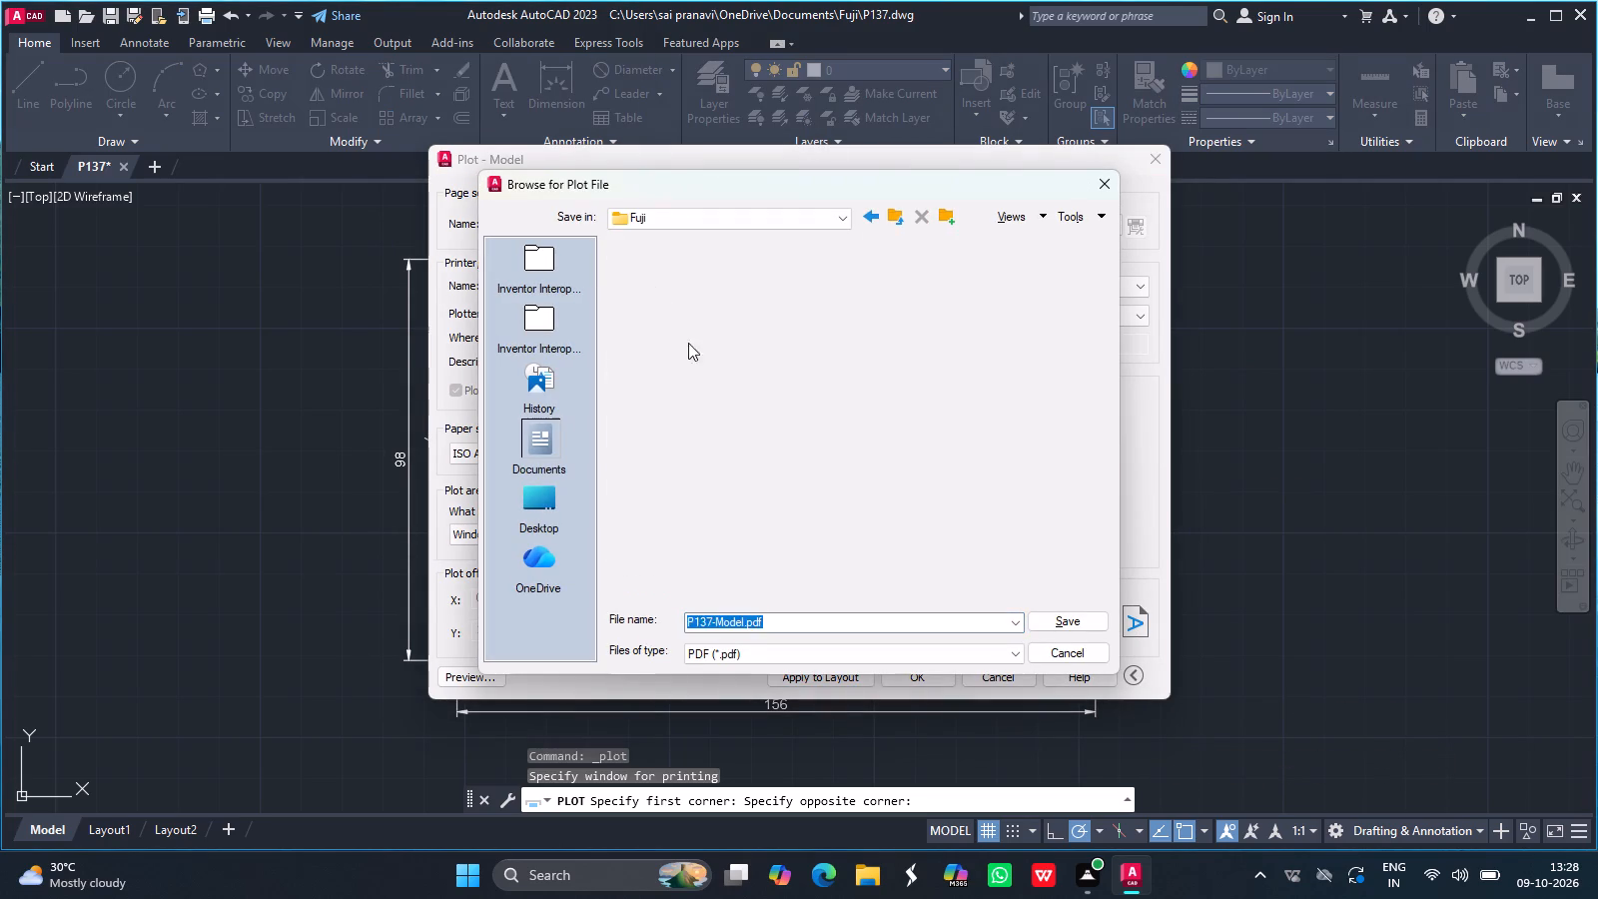
{"action": "left_click", "coordinate": [1081, 627]}
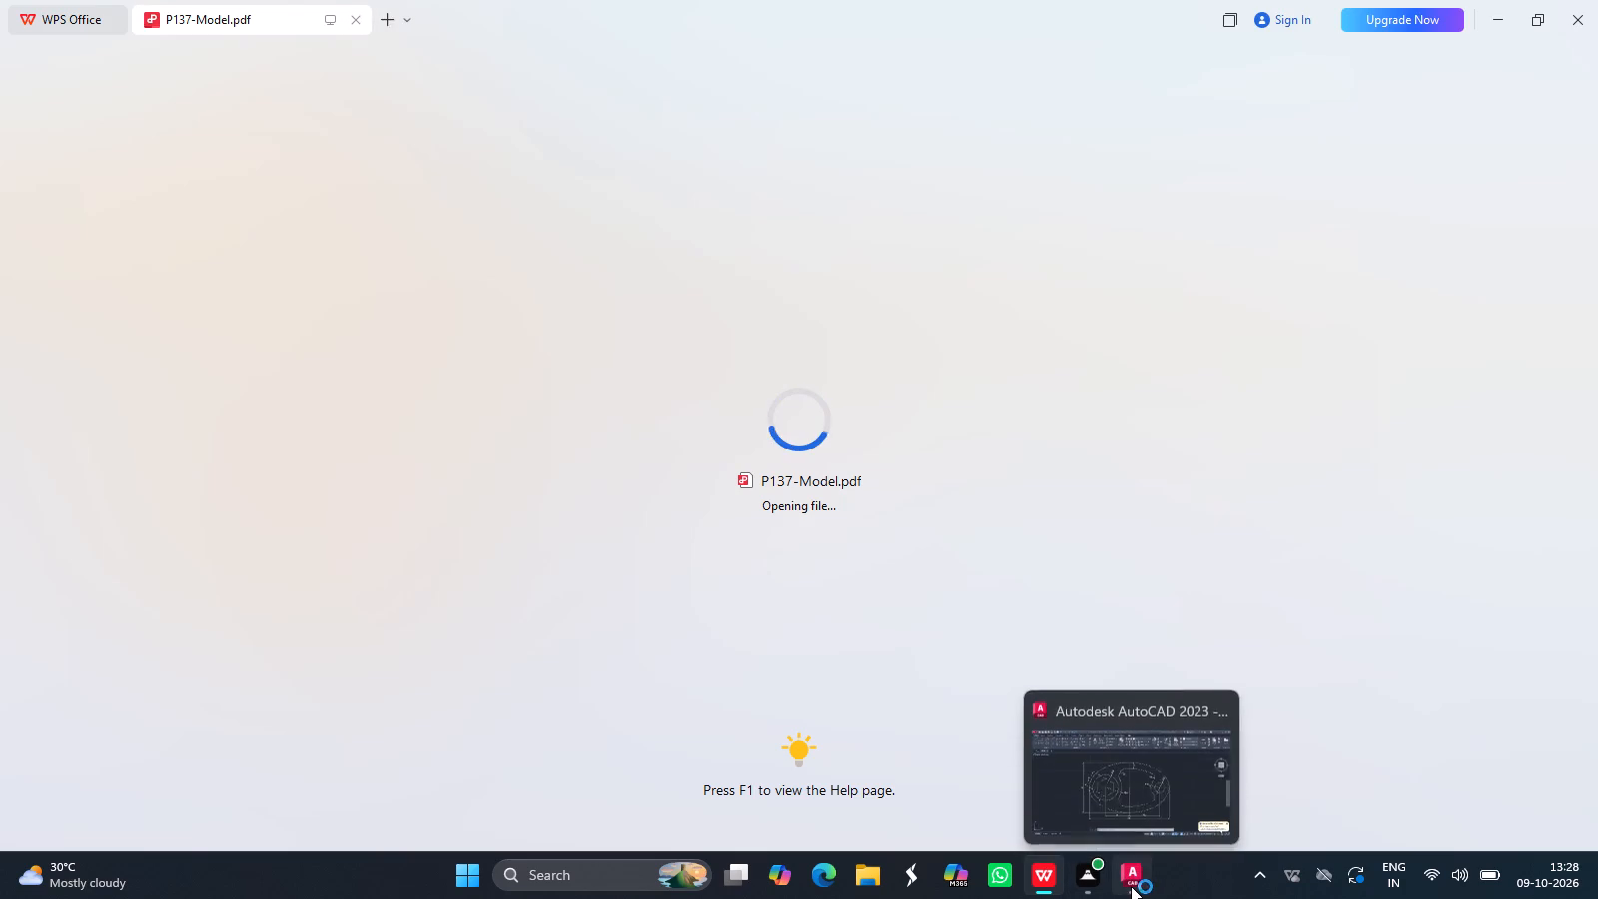
Switch back to AutoCAD and turn off command logging with LOGFILEOFF.
{"action": "left_click", "coordinate": [1149, 793]}
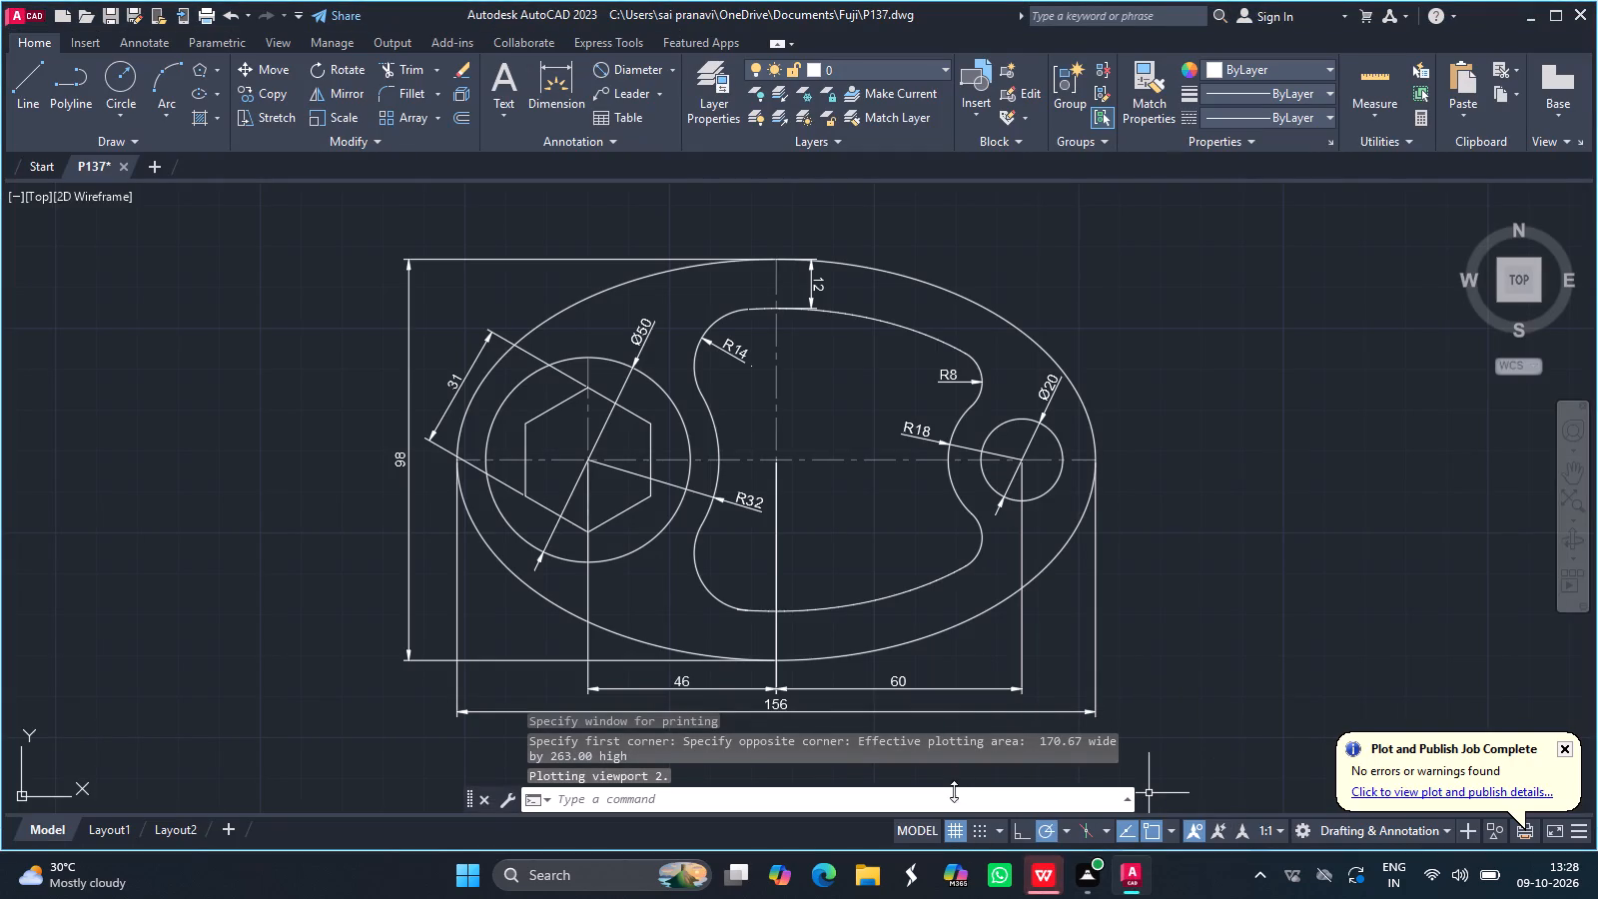
{"action": "left_click", "coordinate": [944, 794]}
{"action": "type", "text": "logf"}
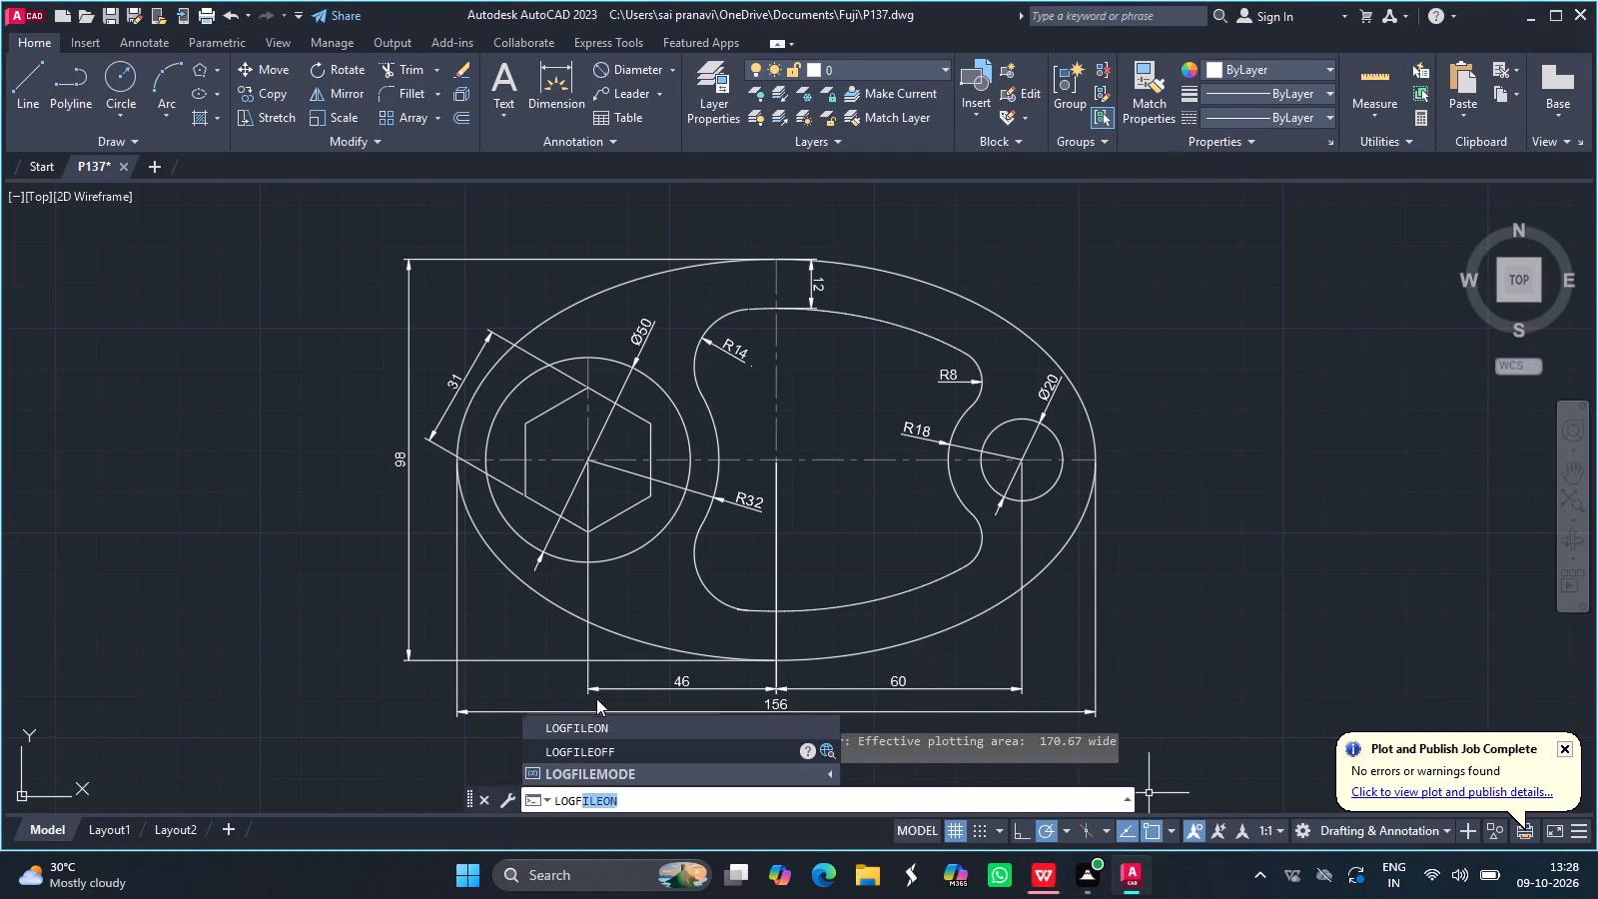
{"action": "left_click", "coordinate": [613, 747]}
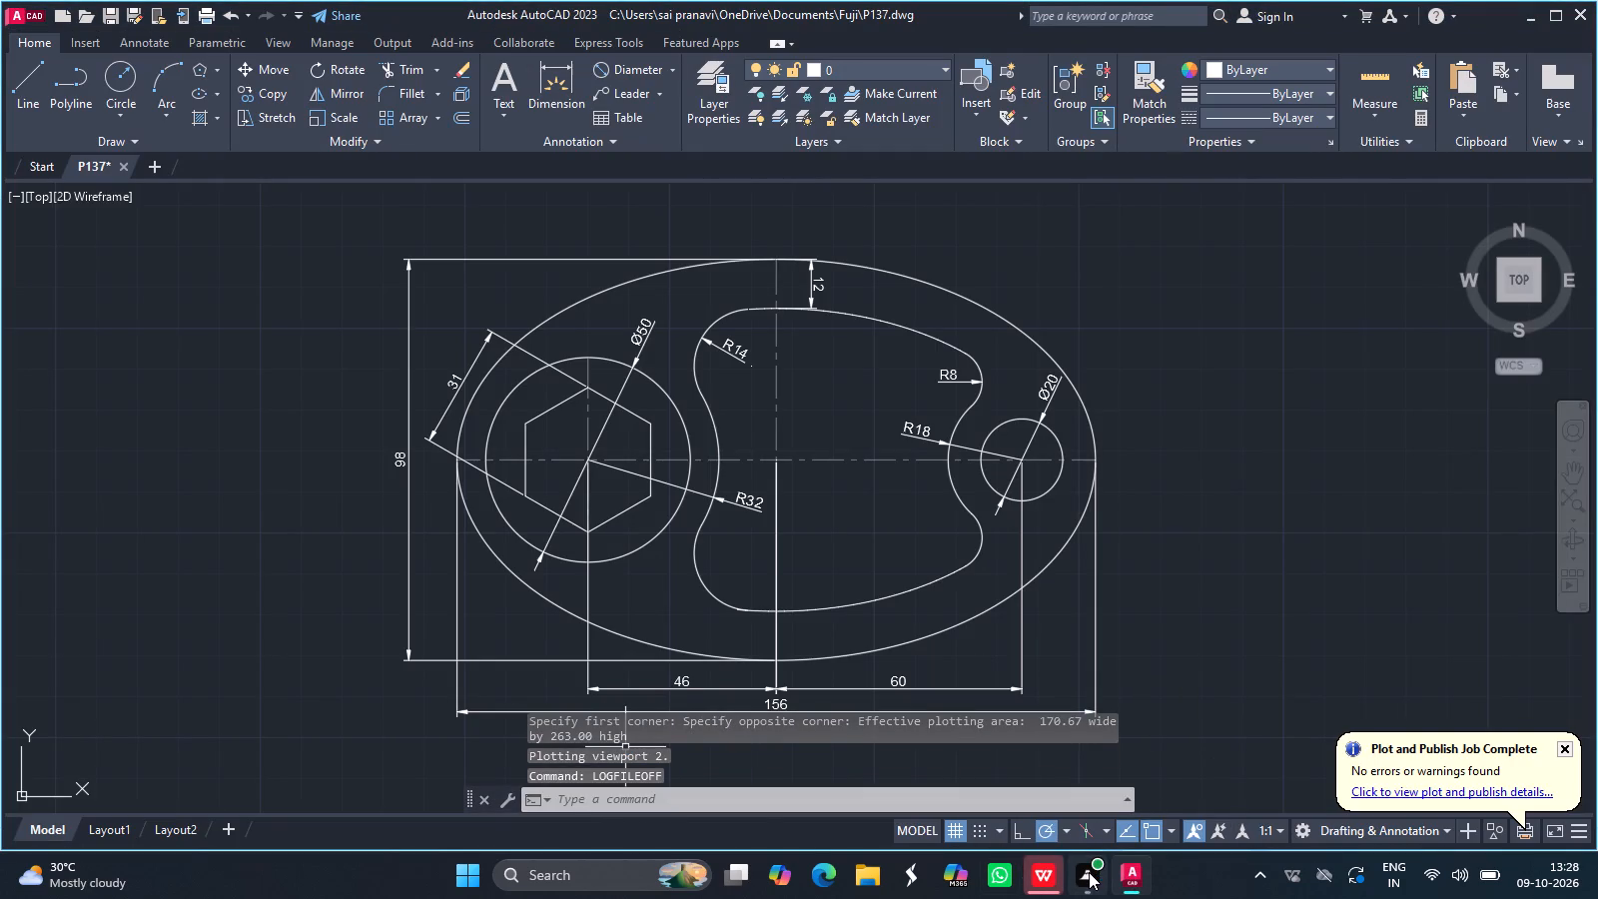